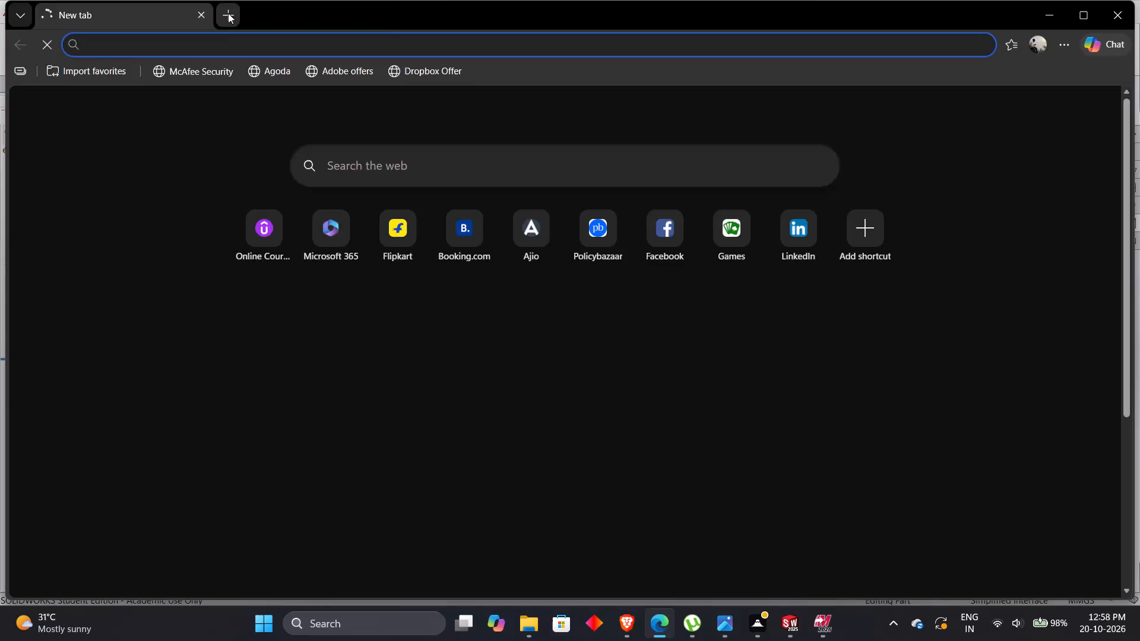
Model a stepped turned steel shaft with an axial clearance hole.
Close the browser window holding the blank new tab.
click(376, 13)
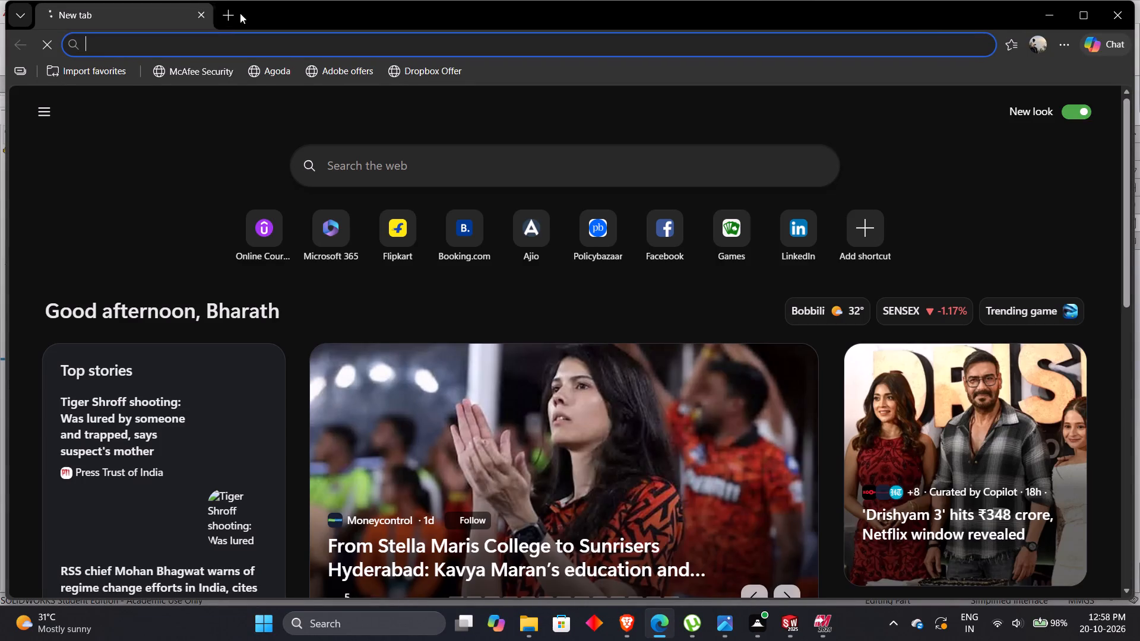
click(1124, 15)
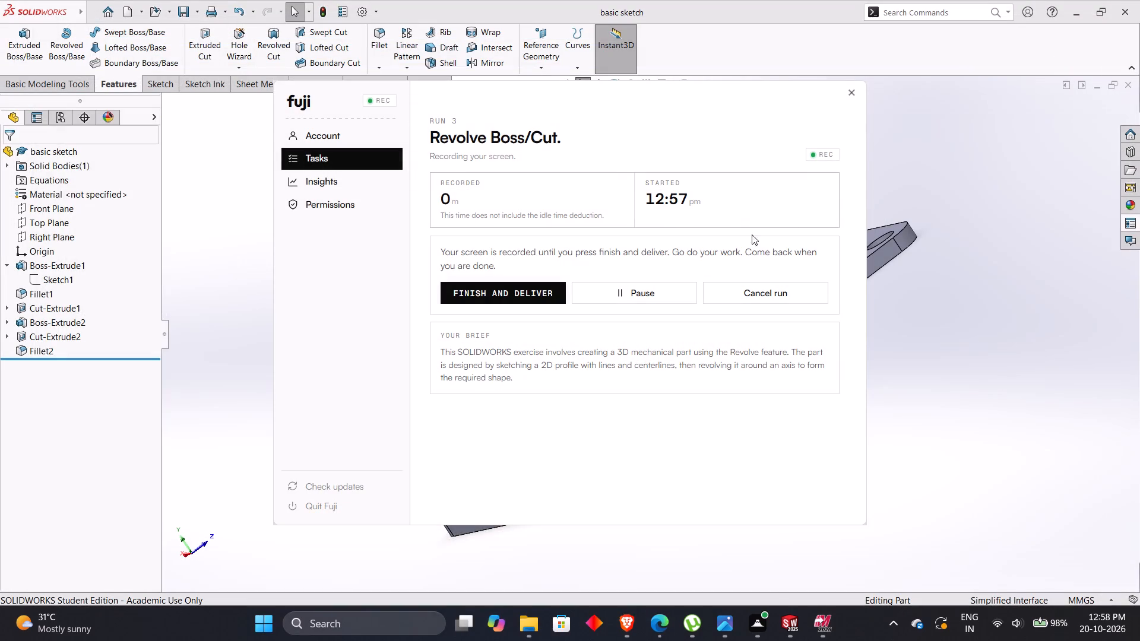
Switch to File Explorer and open PracticeProblems_6_6_ENG.pdf from the FUJI folder.
click(528, 633)
click(479, 557)
double_click(313, 202)
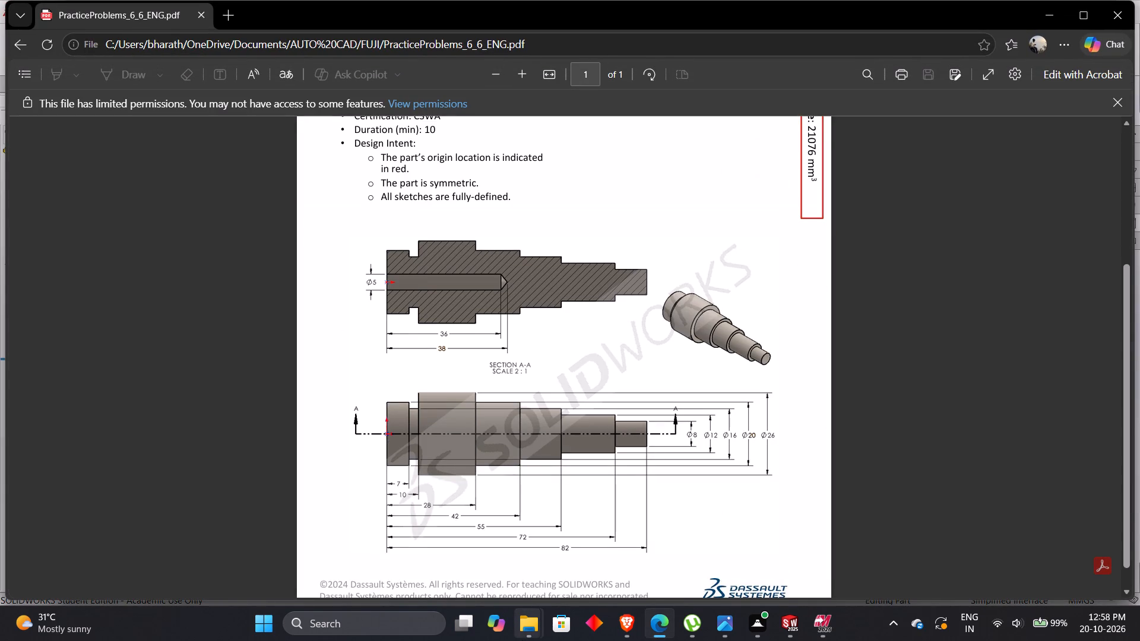
Close the open File Explorer windows and the image viewer window.
click(519, 496)
click(593, 494)
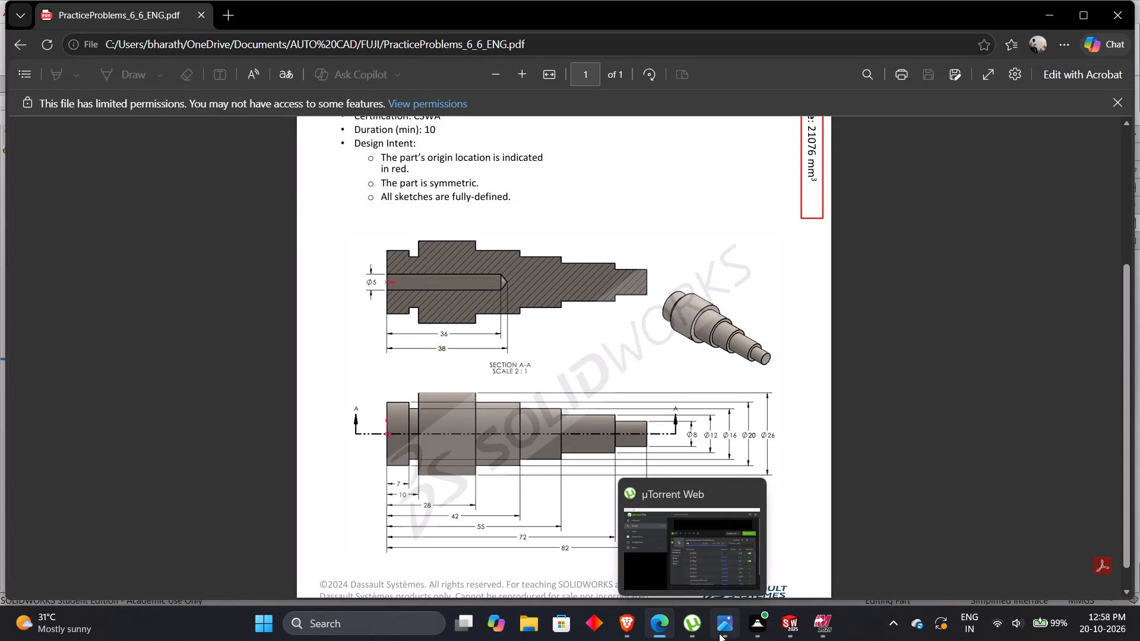
click(779, 496)
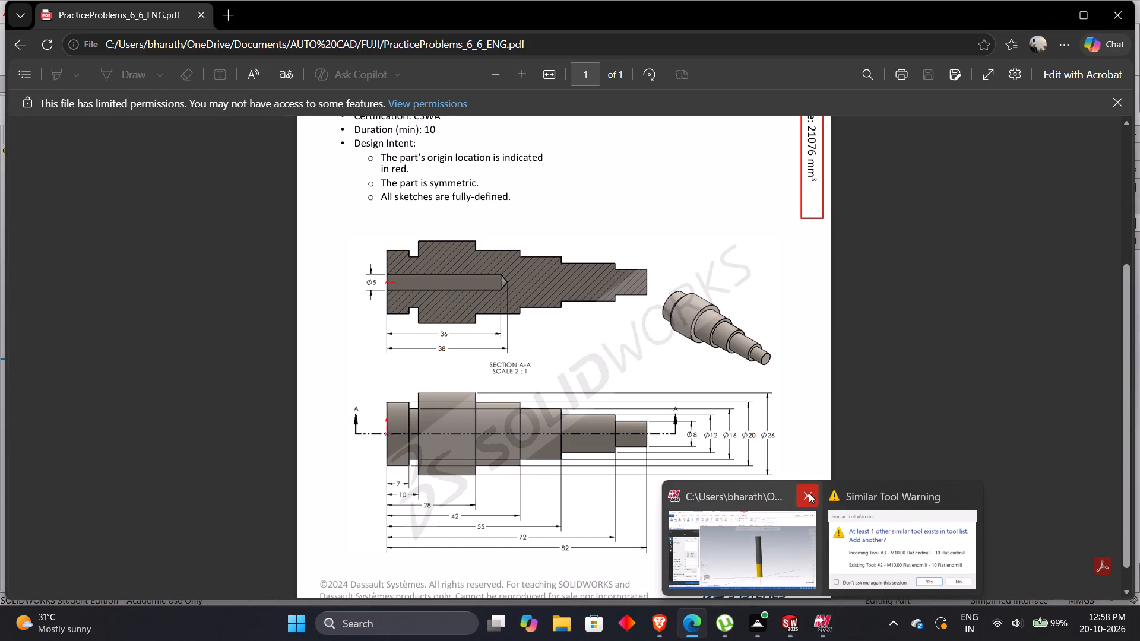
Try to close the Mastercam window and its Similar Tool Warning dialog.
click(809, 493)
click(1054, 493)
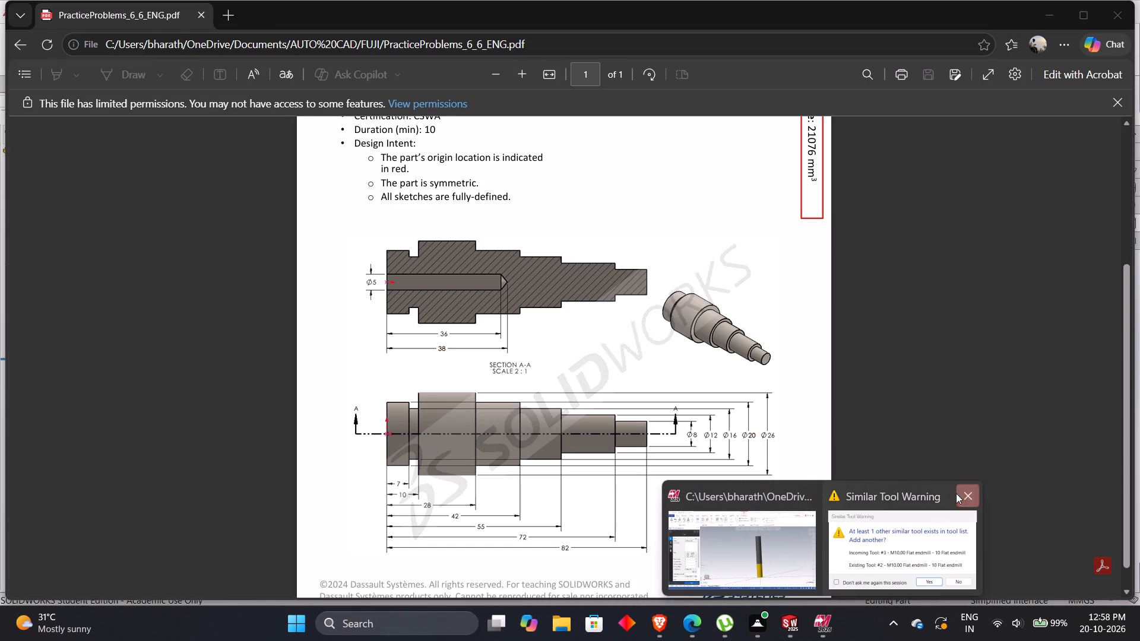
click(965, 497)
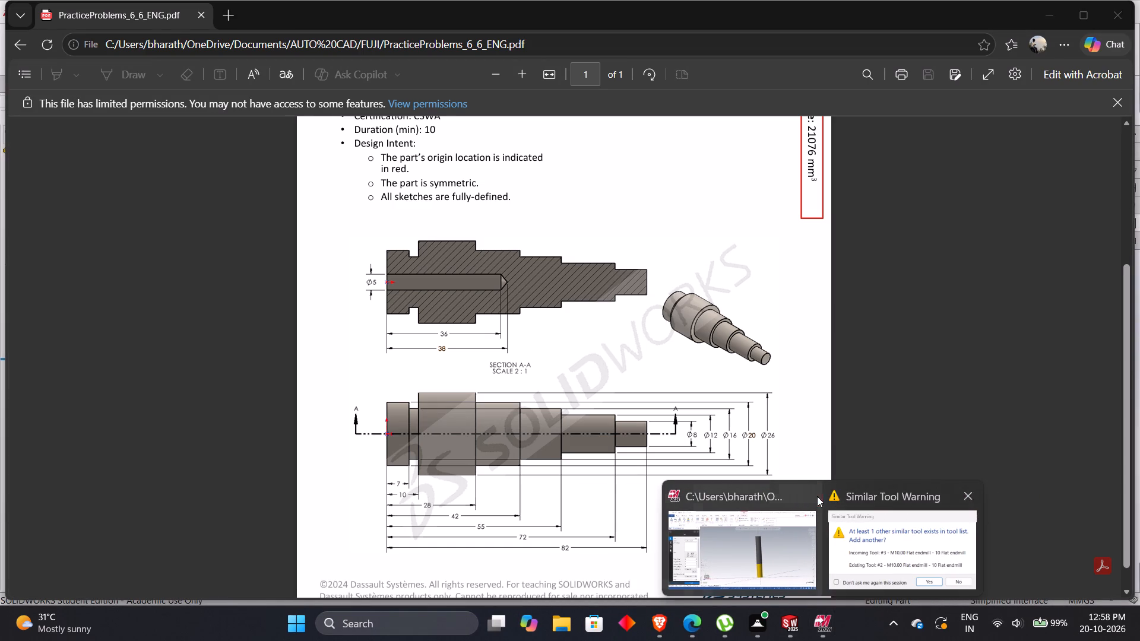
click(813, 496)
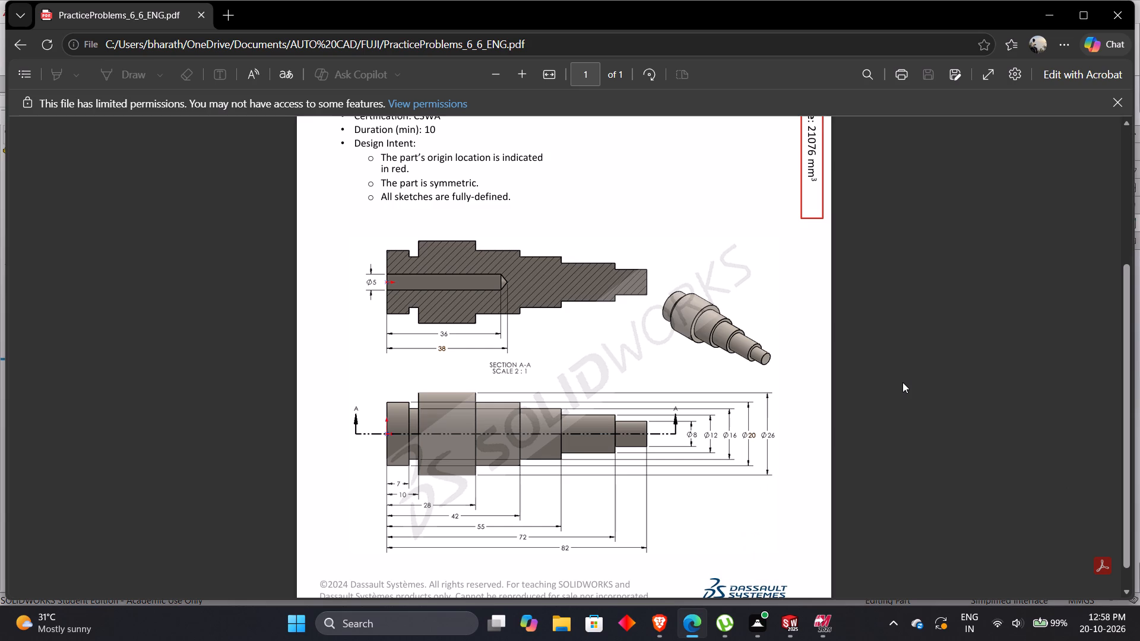
Search for Task Manager, open it, and shut down Mastercam 2026 with its remaining dialogs.
text(TASK)
click(483, 192)
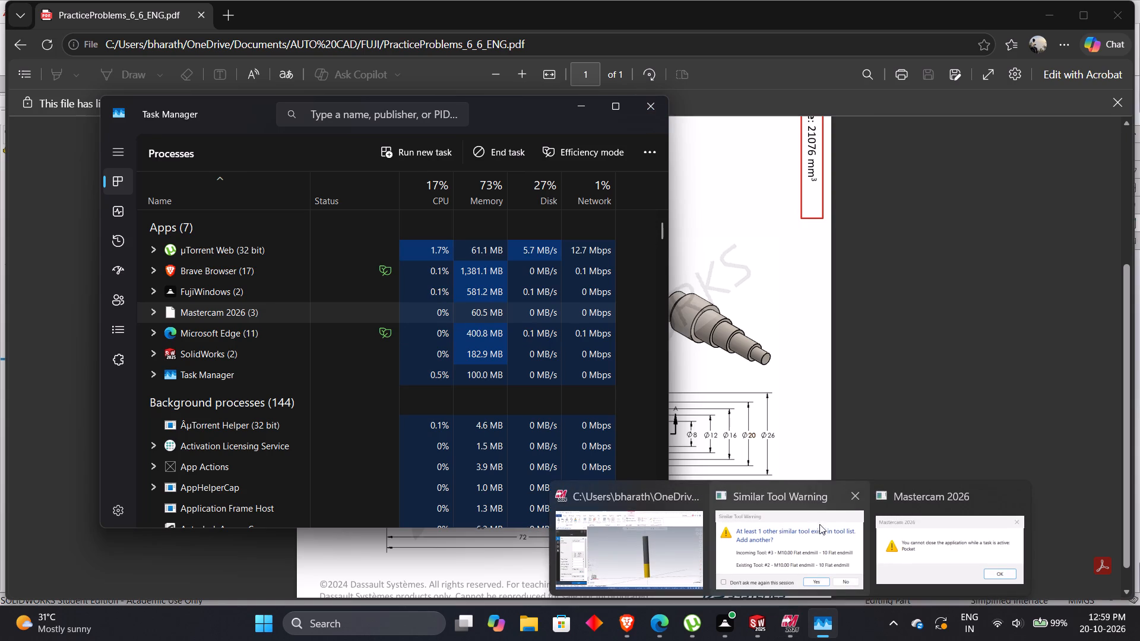
click(852, 502)
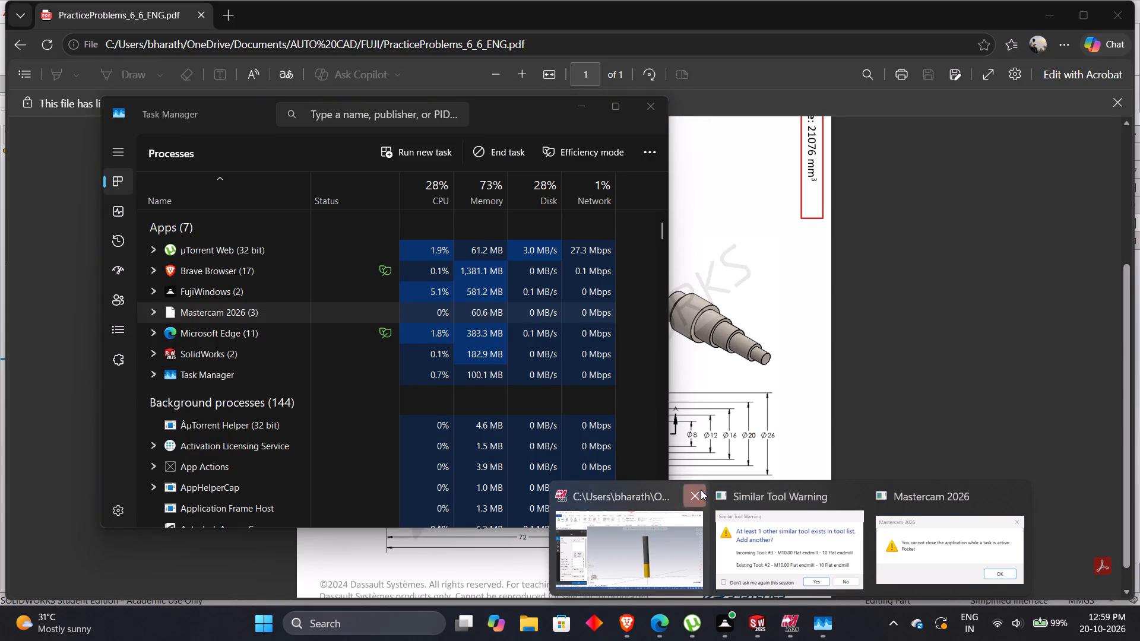
click(701, 490)
click(1014, 503)
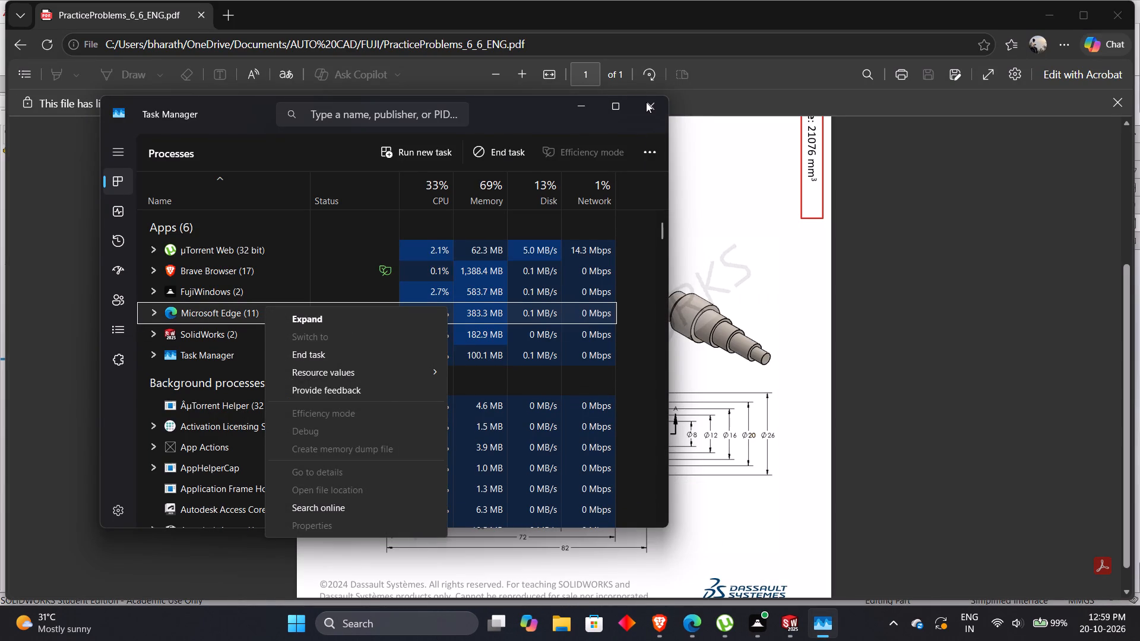
Examine the Practice Problem 6.6 sheet in full screen, including its design intent and drawing views, and exit full screen.
scroll(601, 396, down, 3)
scroll(569, 464, up, 1)
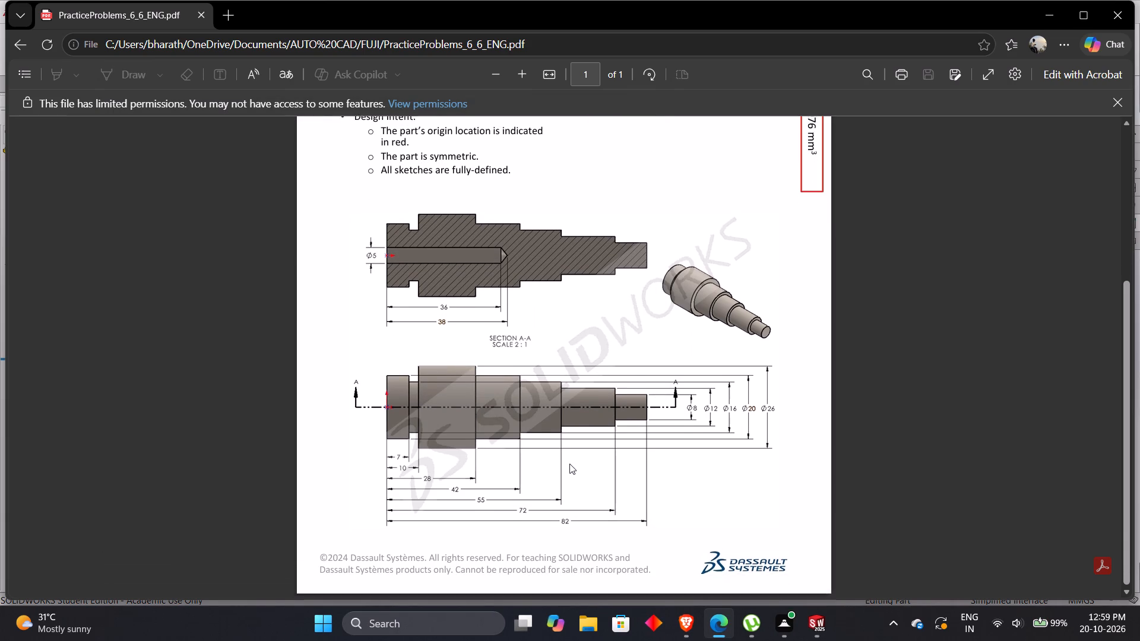
scroll(574, 462, down, 2)
click(984, 76)
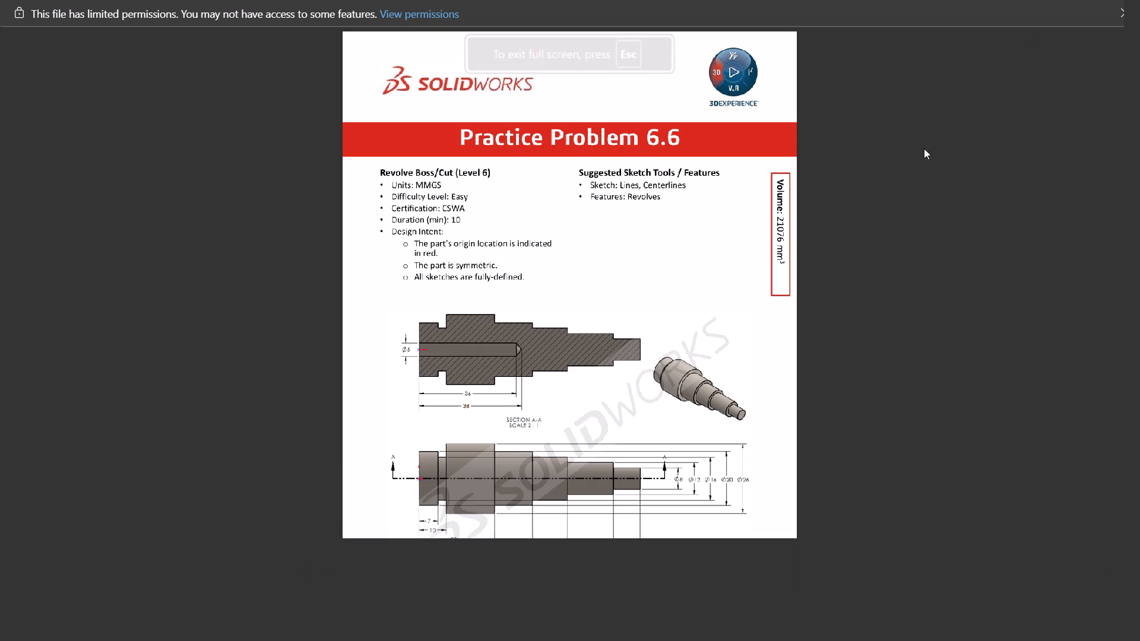
scroll(573, 439, down, 4)
scroll(563, 433, up, 12)
scroll(536, 440, down, 3)
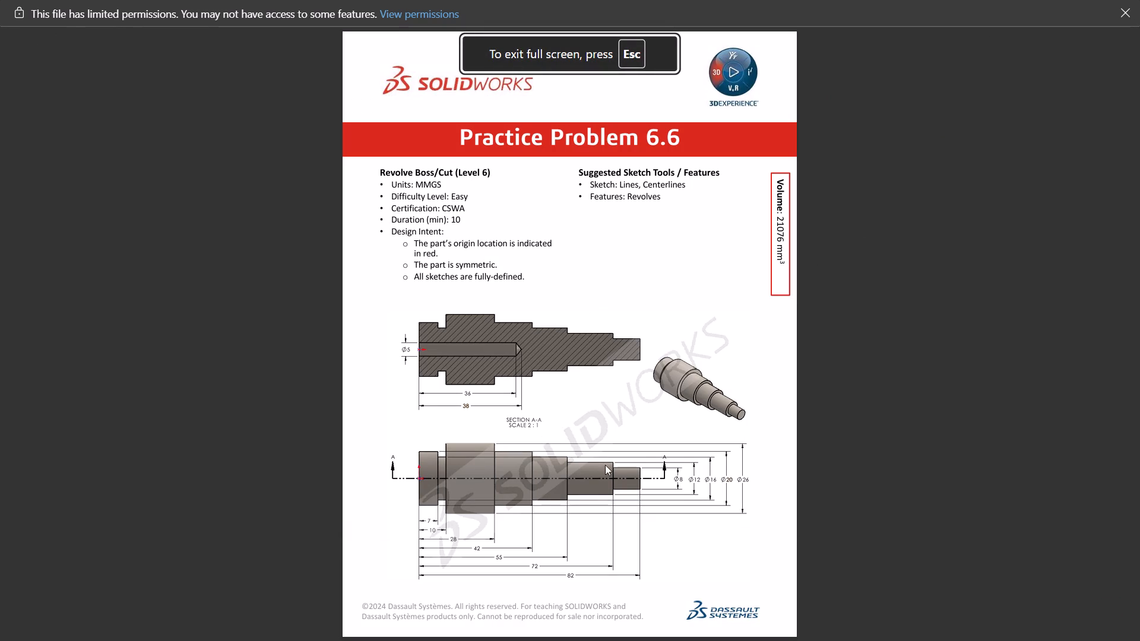
scroll(605, 465, down, 2)
scroll(517, 410, down, 2)
middle_click(533, 242)
drag(533, 242, 534, 250)
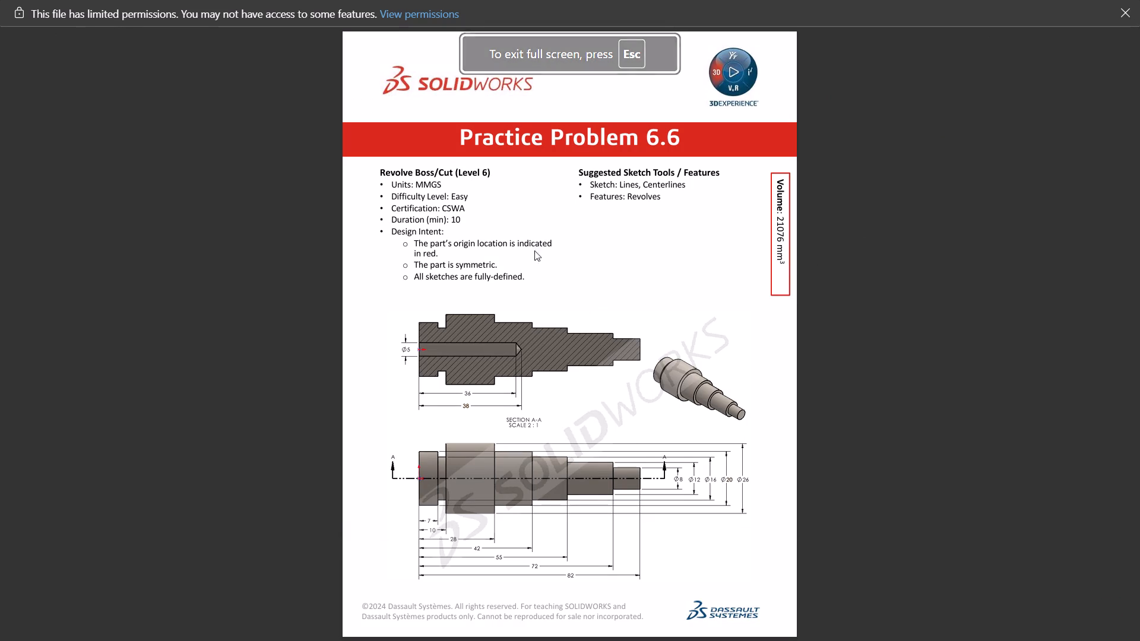
drag(534, 250, 550, 330)
right_drag(566, 313, 546, 322)
middle_drag(558, 311, 549, 342)
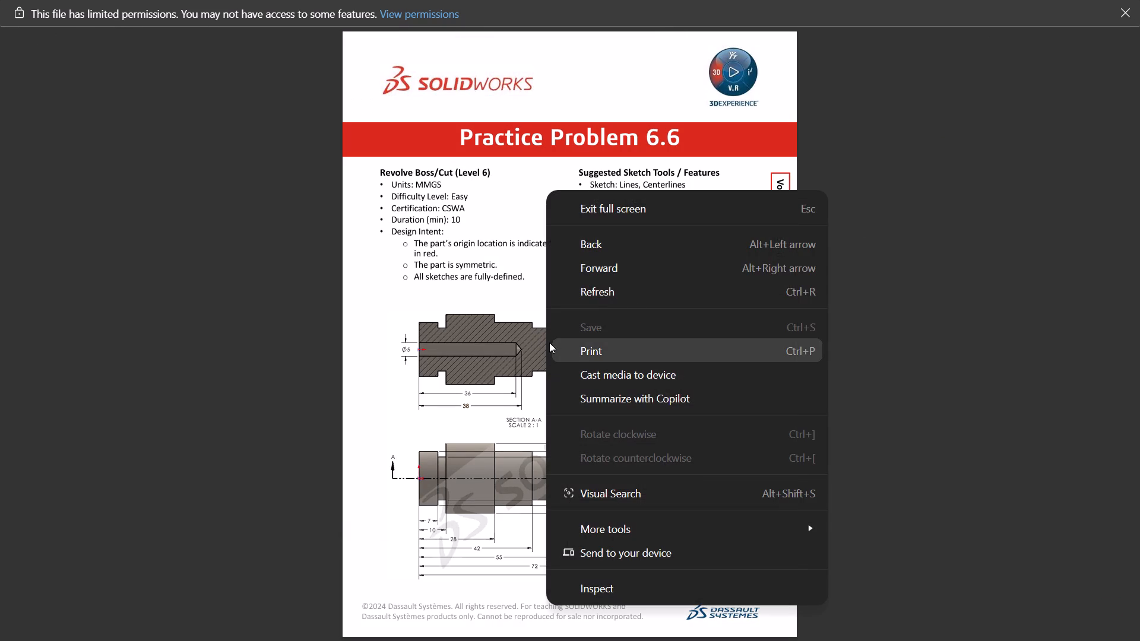
middle_drag(549, 342, 531, 329)
drag(599, 195, 597, 203)
click(597, 204)
Fit the sheet to the page width and examine the stepped shaft's section view, diameters and step lengths.
scroll(548, 373, down, 4)
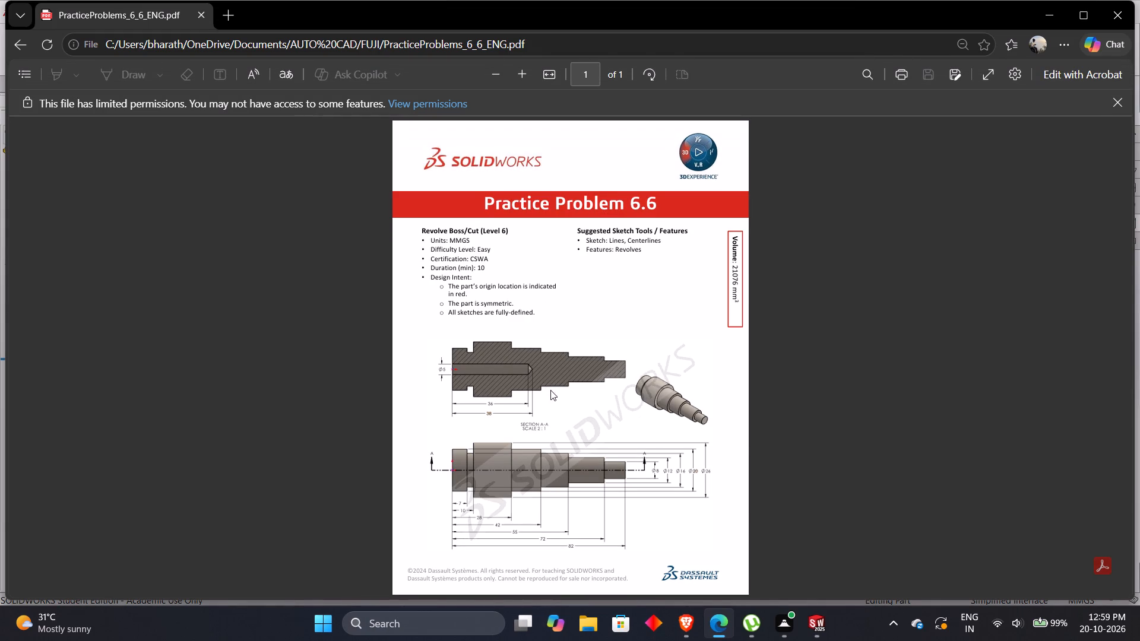
scroll(550, 390, up, 4)
click(551, 75)
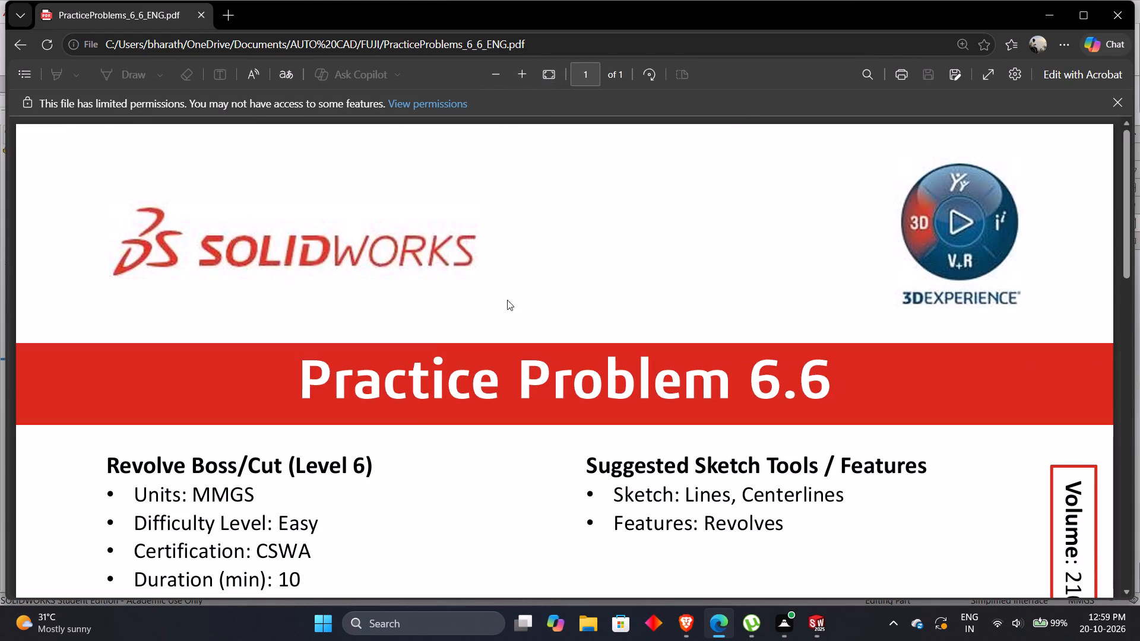
scroll(511, 334, down, 12)
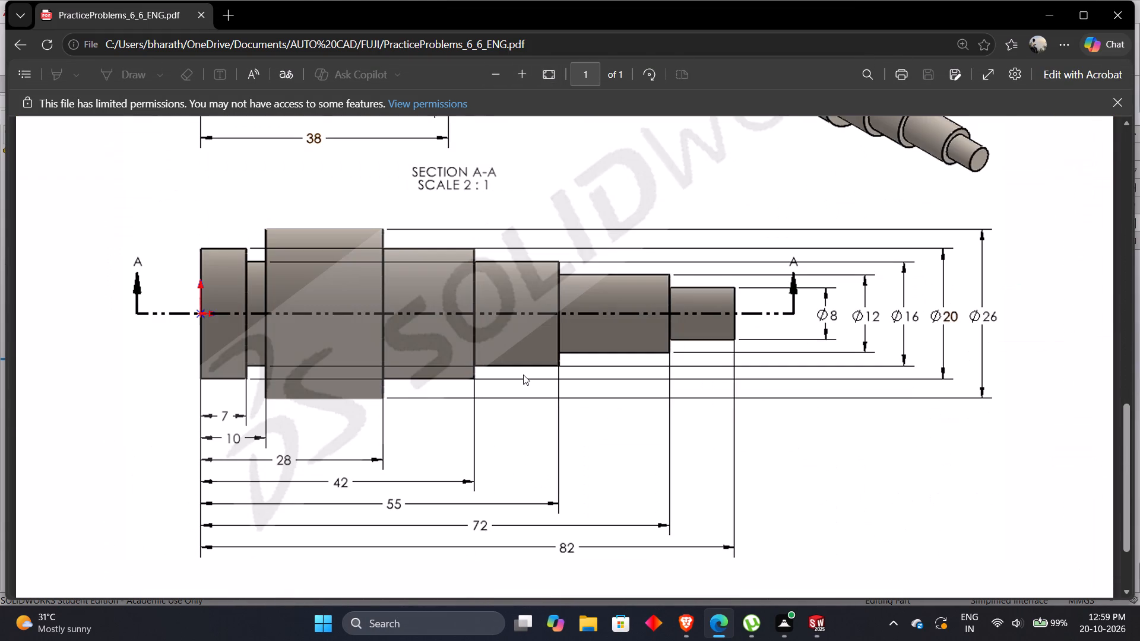
scroll(523, 372, up, 4)
scroll(522, 374, down, 3)
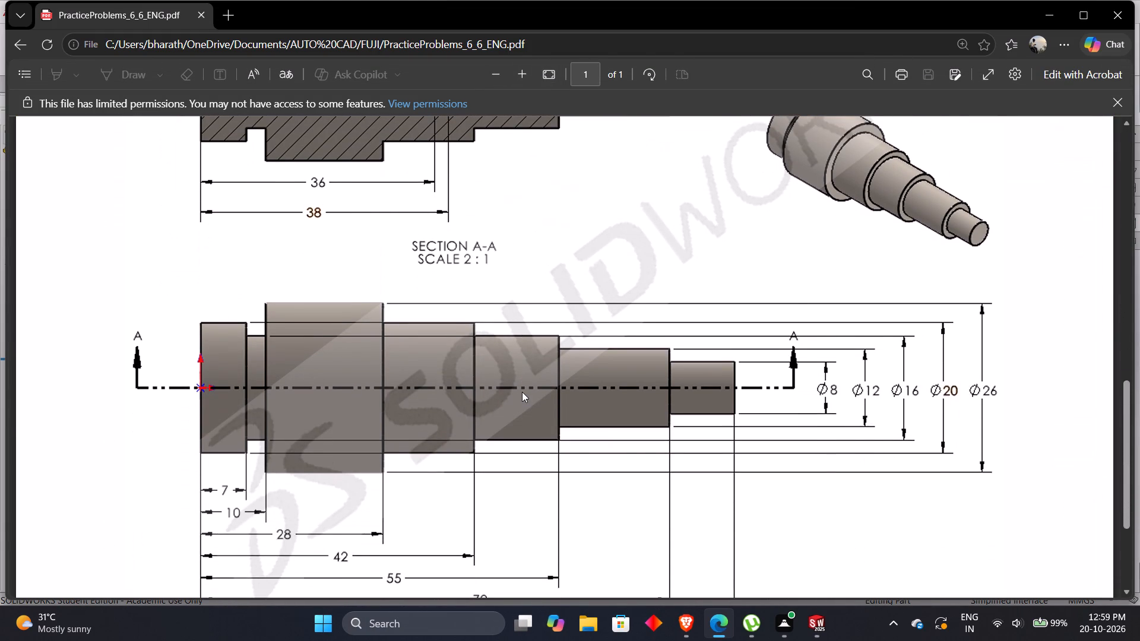
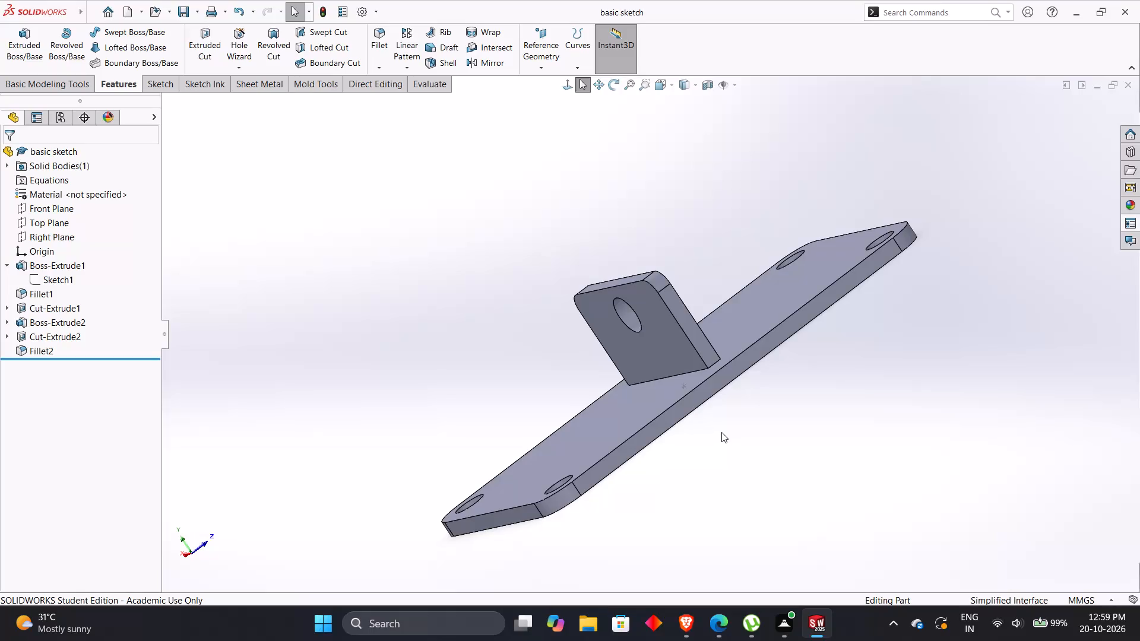
Create a new part document and start a sketch on the Front Plane.
key(ctrl+n)
key(Return)
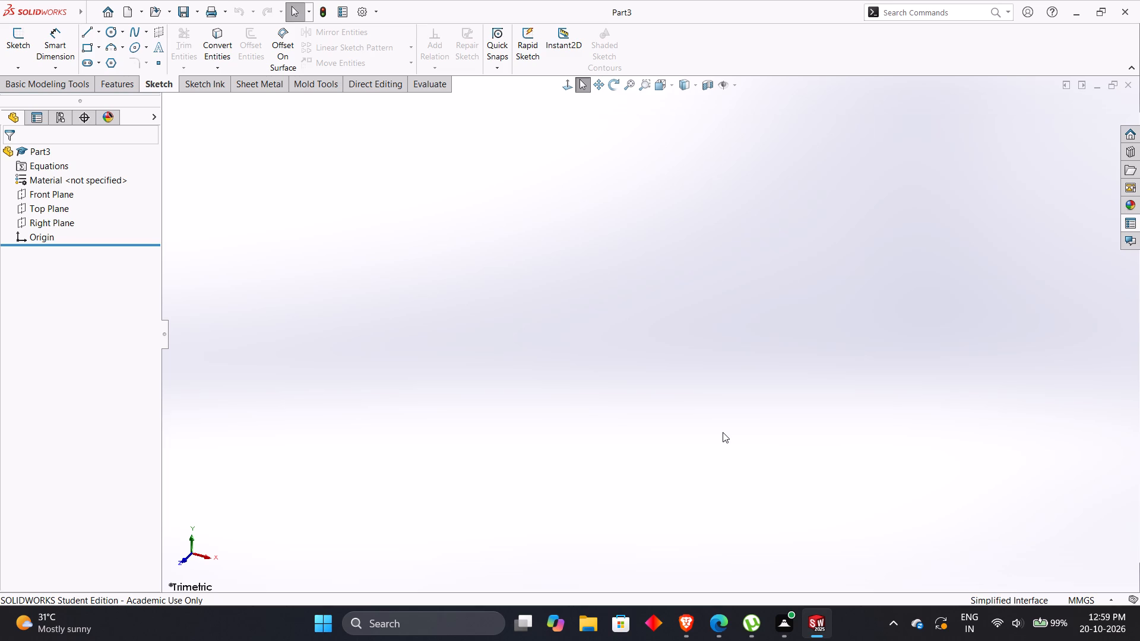
click(17, 38)
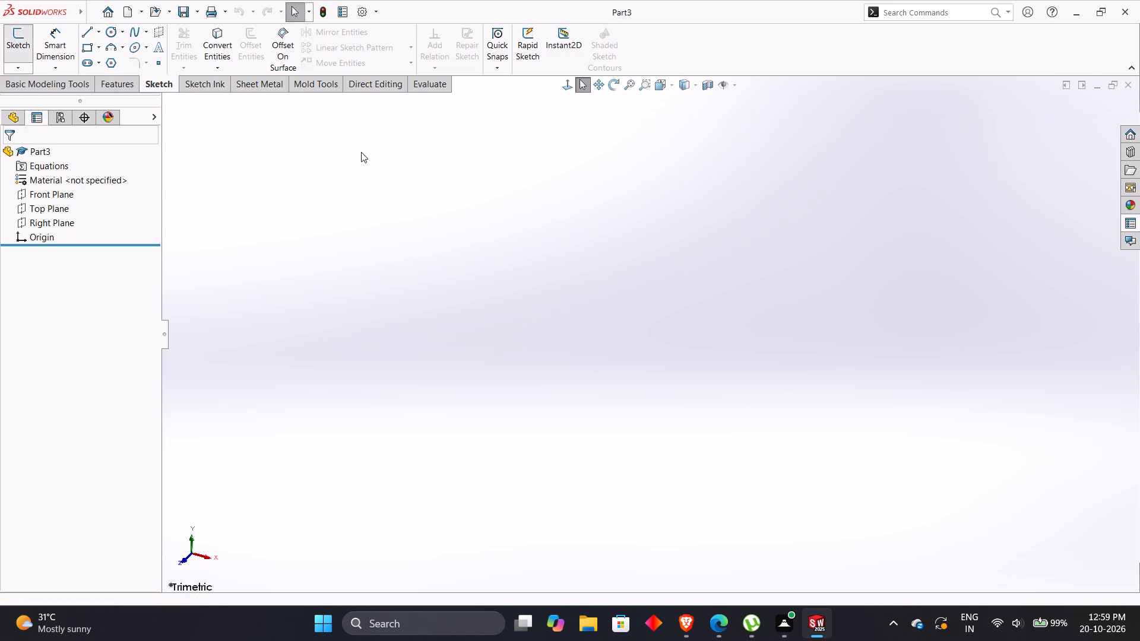
click(495, 198)
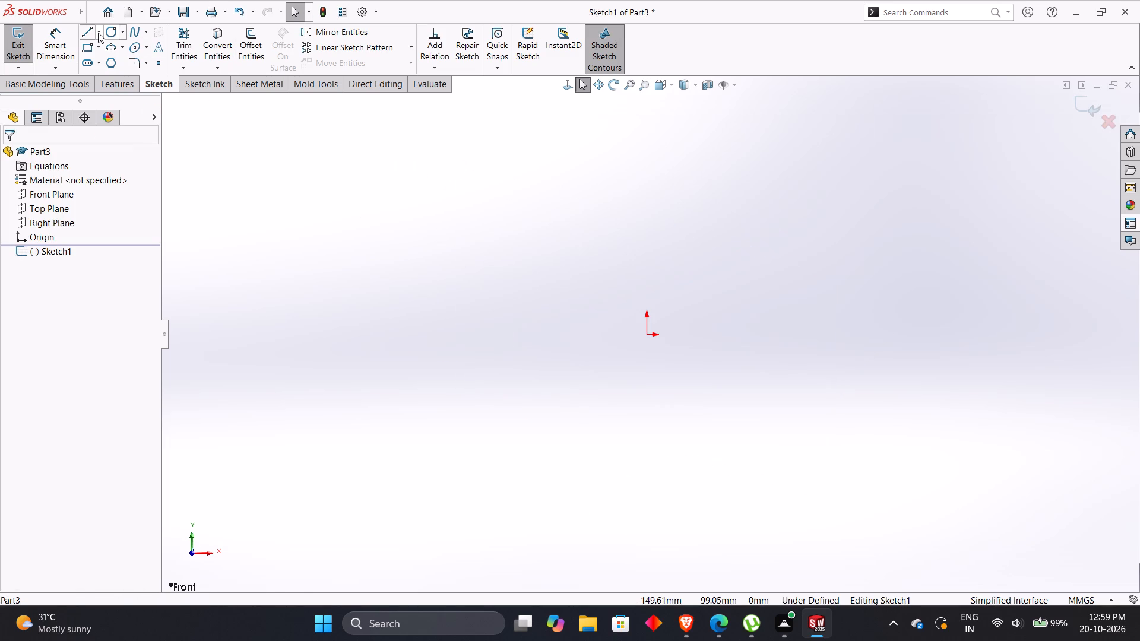
Draw an infinite-length horizontal construction line and make it coincident with the origin as the shaft's axis.
click(98, 33)
click(97, 61)
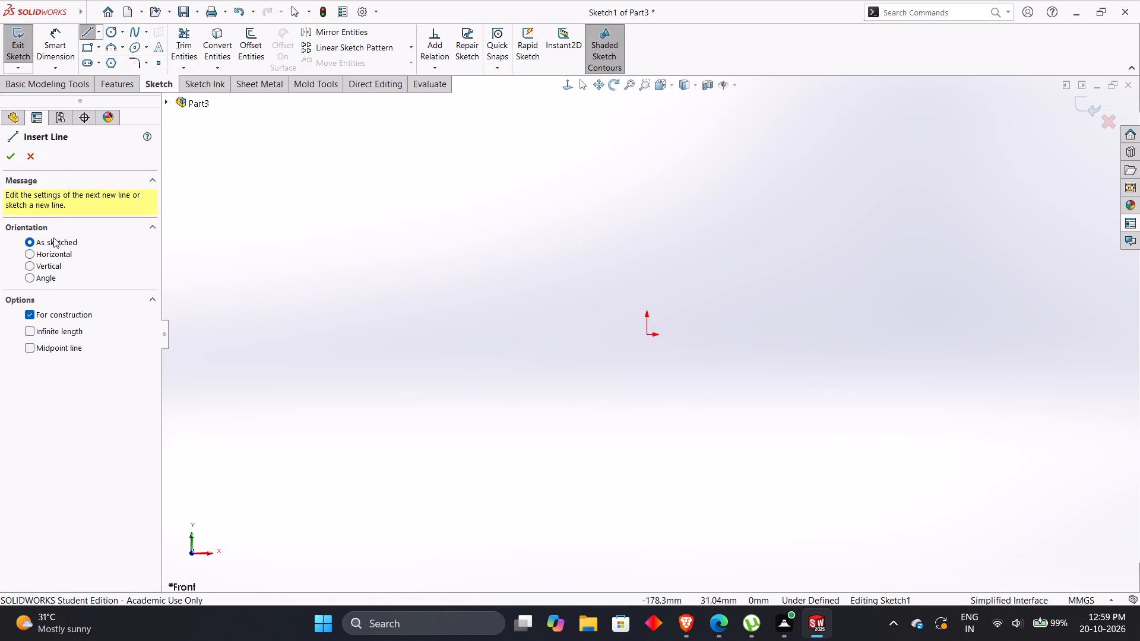
click(31, 258)
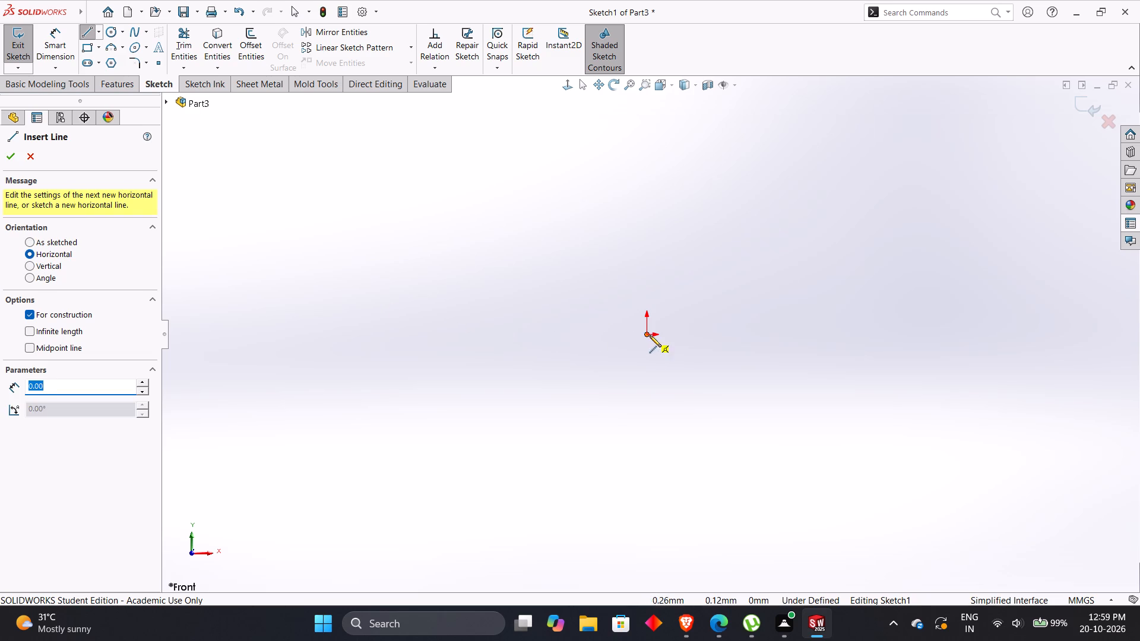
click(63, 329)
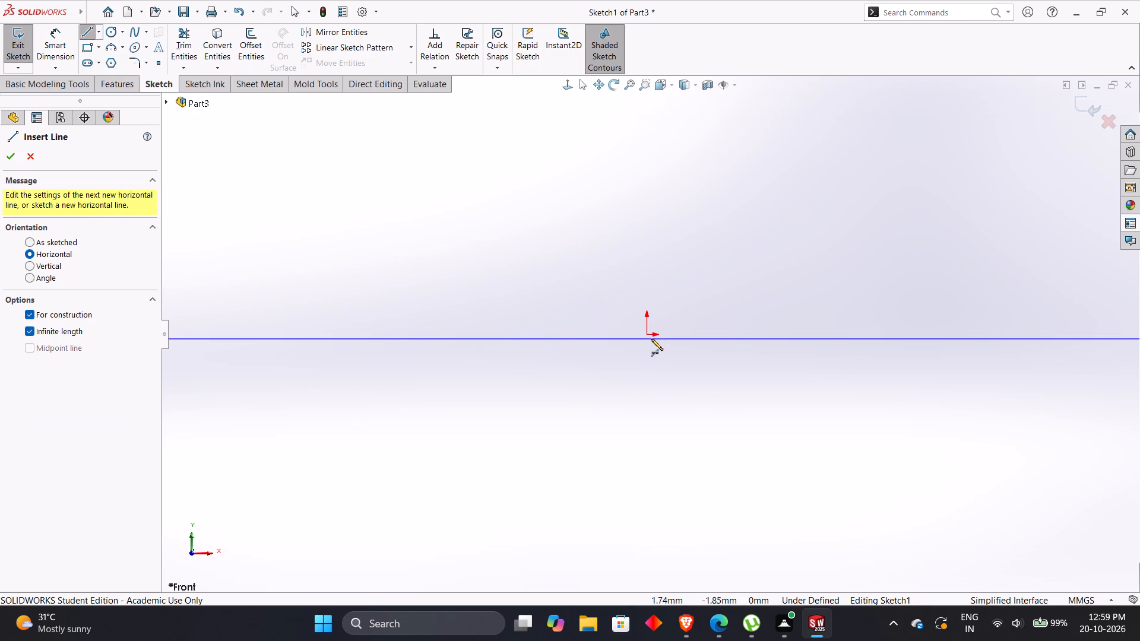
click(647, 299)
key(Escape)
key(Escape)
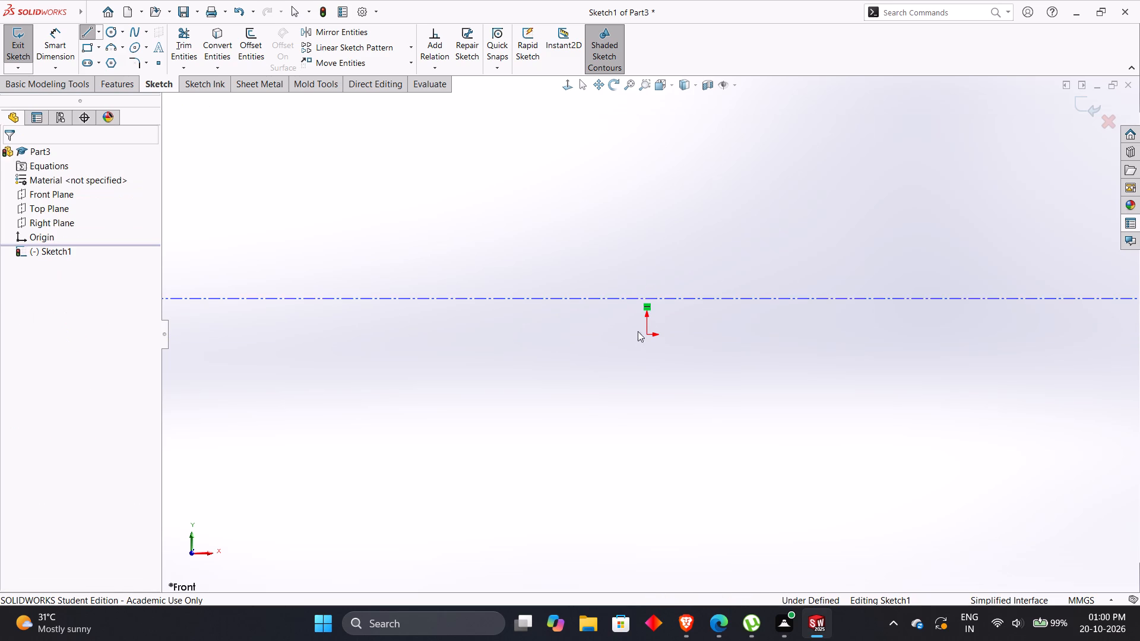
key(Escape)
key(Escape)
click(614, 299)
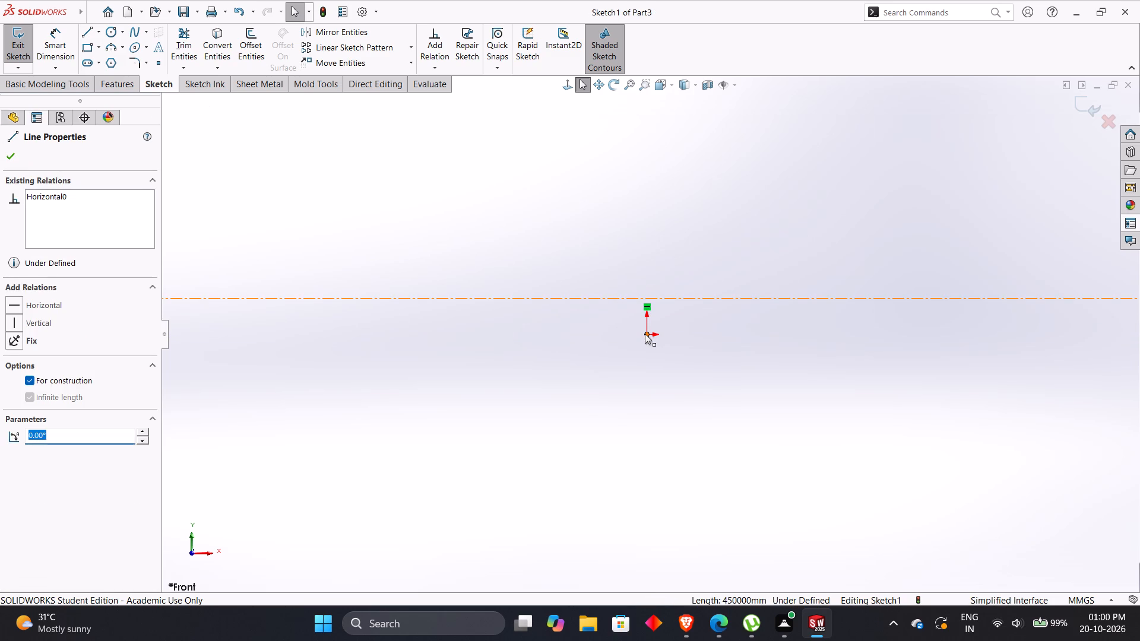
ctrl+click(645, 334)
click(686, 277)
click(523, 205)
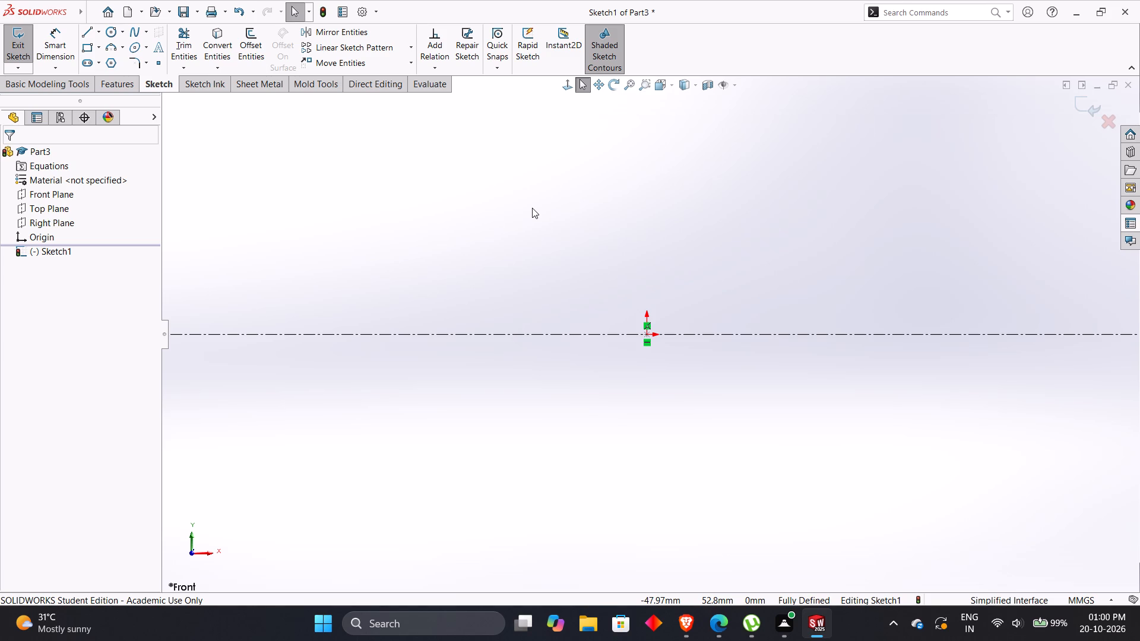
Sketch the profile's start with lines: a vertical end face about 46 mm high from the origin, first shoulder, groove about 16 mm deep, and taller collar.
key(alt+Tab)
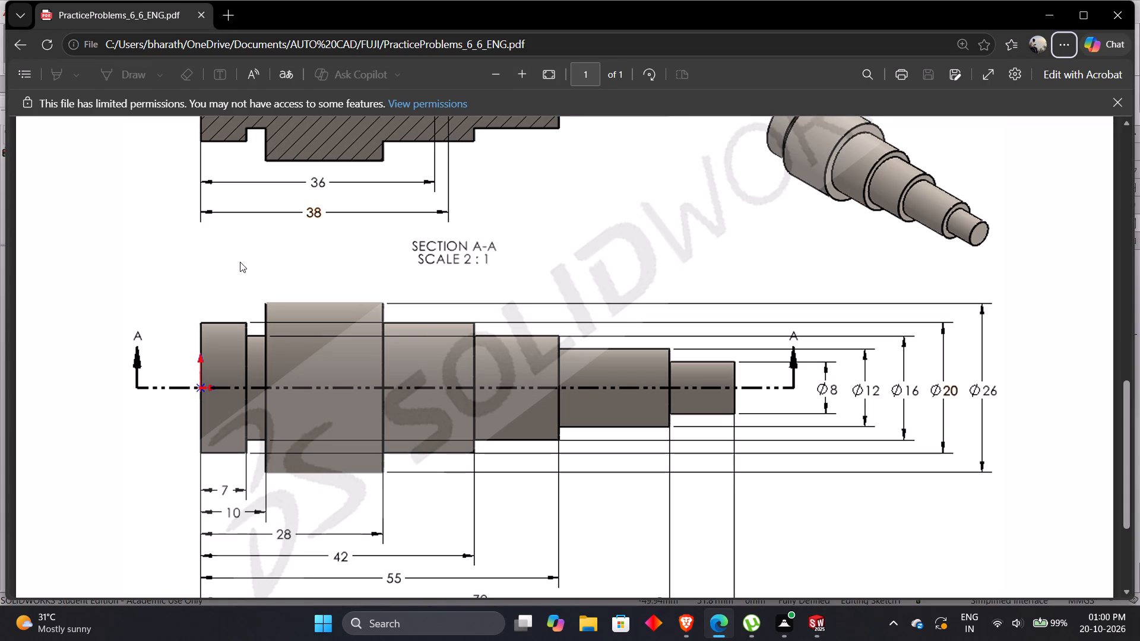
key(alt+Tab)
click(85, 30)
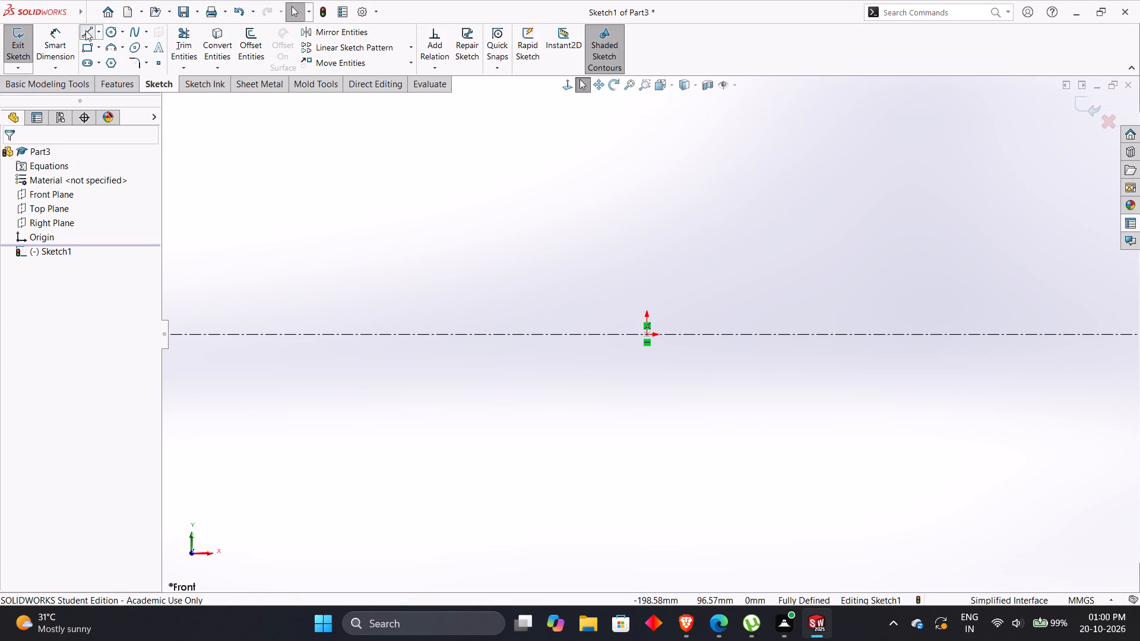
click(644, 333)
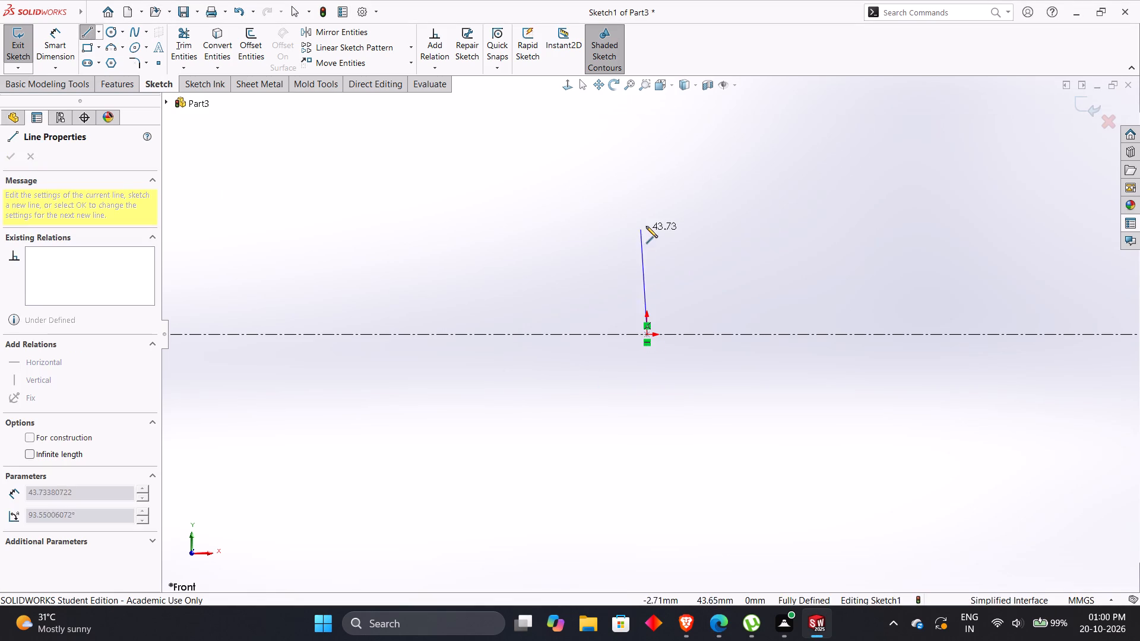
click(650, 223)
click(698, 223)
click(700, 262)
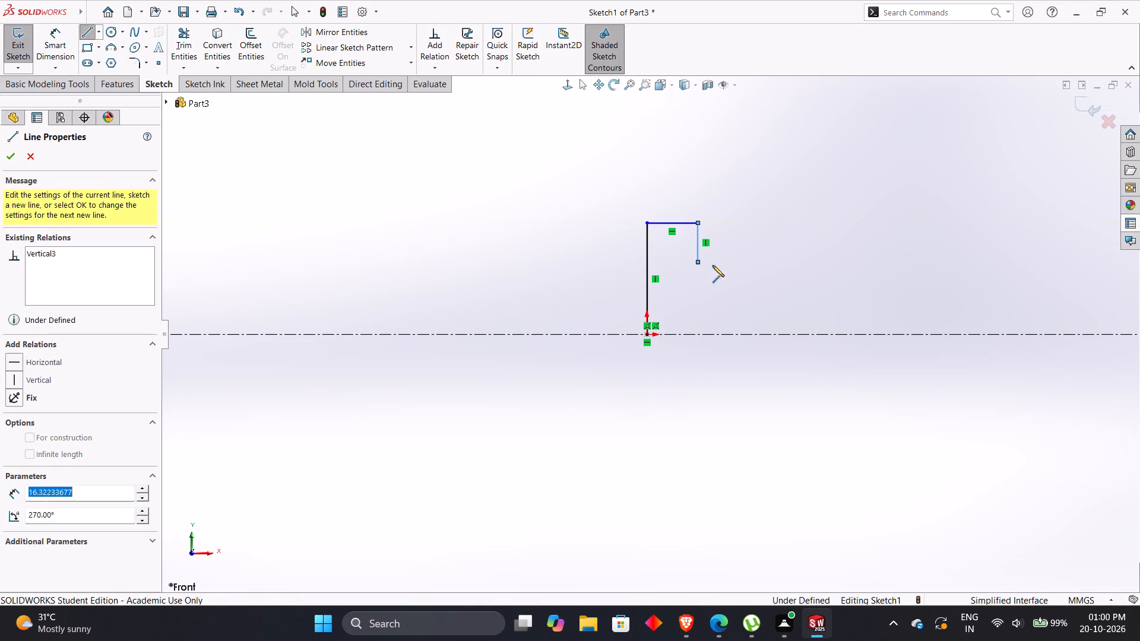
click(730, 262)
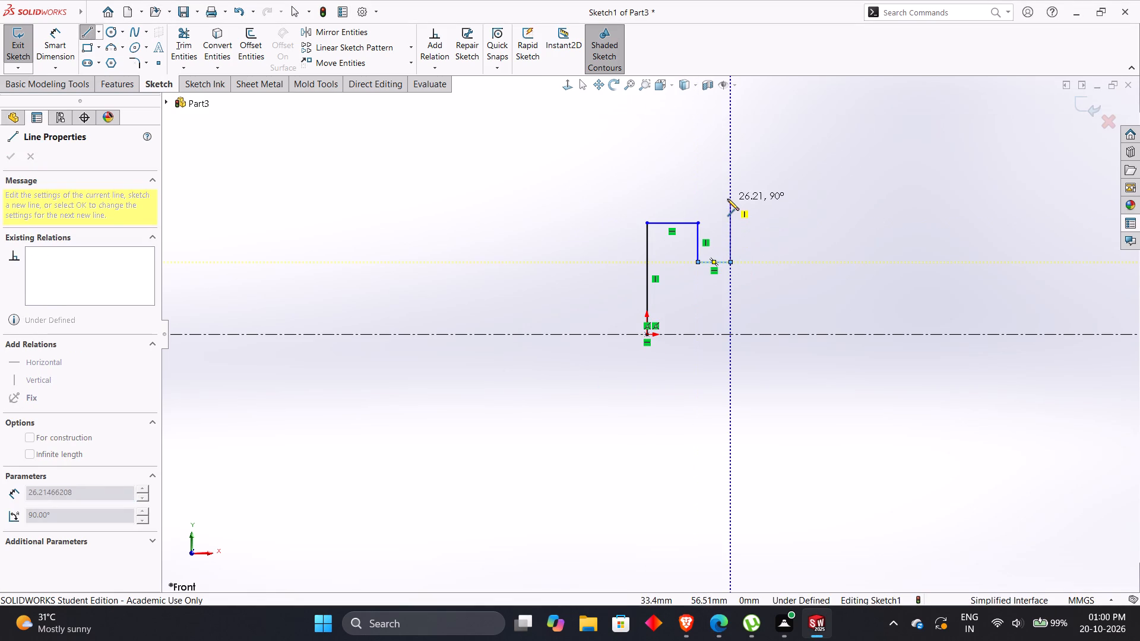
click(727, 199)
click(777, 196)
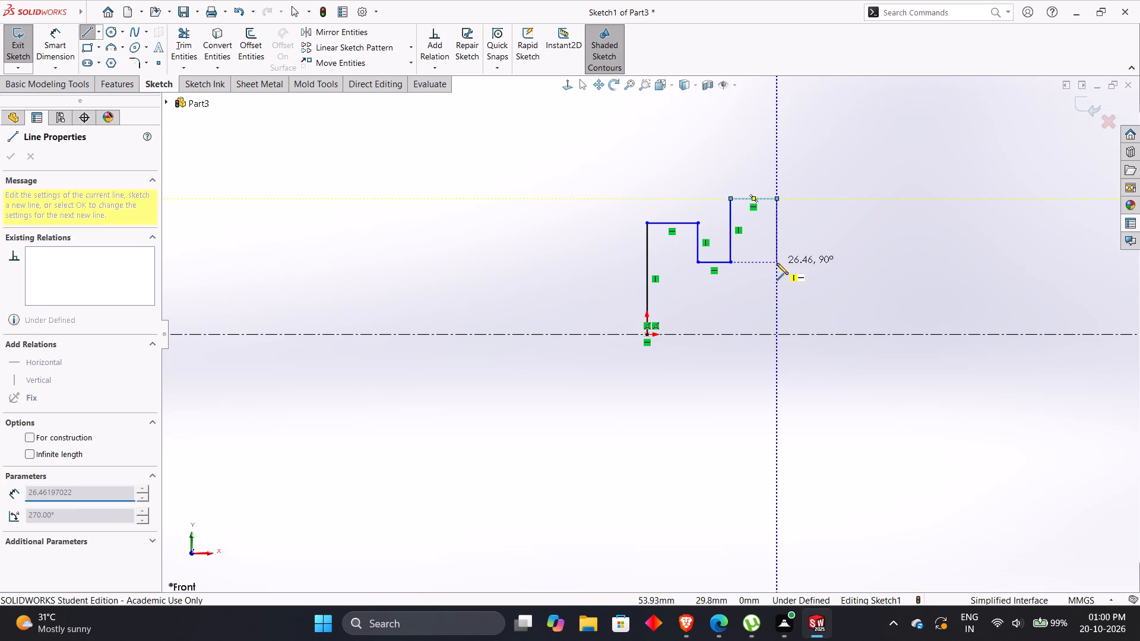
Check the shaft drawing and continue the profile from the collar with two lower, descending steps of horizontal and vertical lines.
key(alt+Tab)
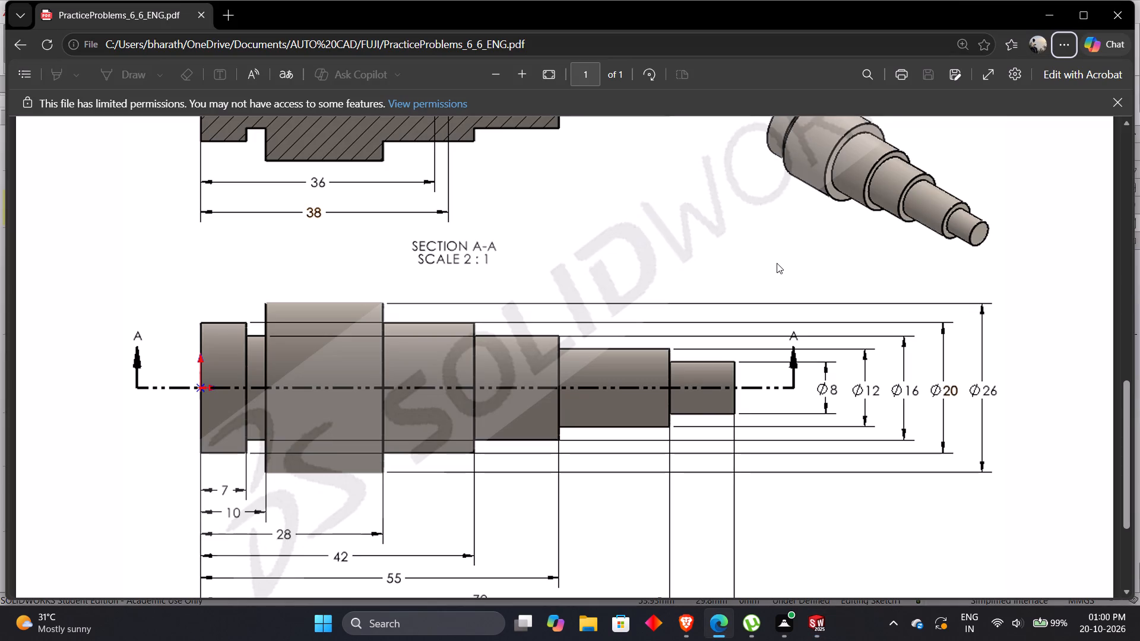
key(alt+Tab)
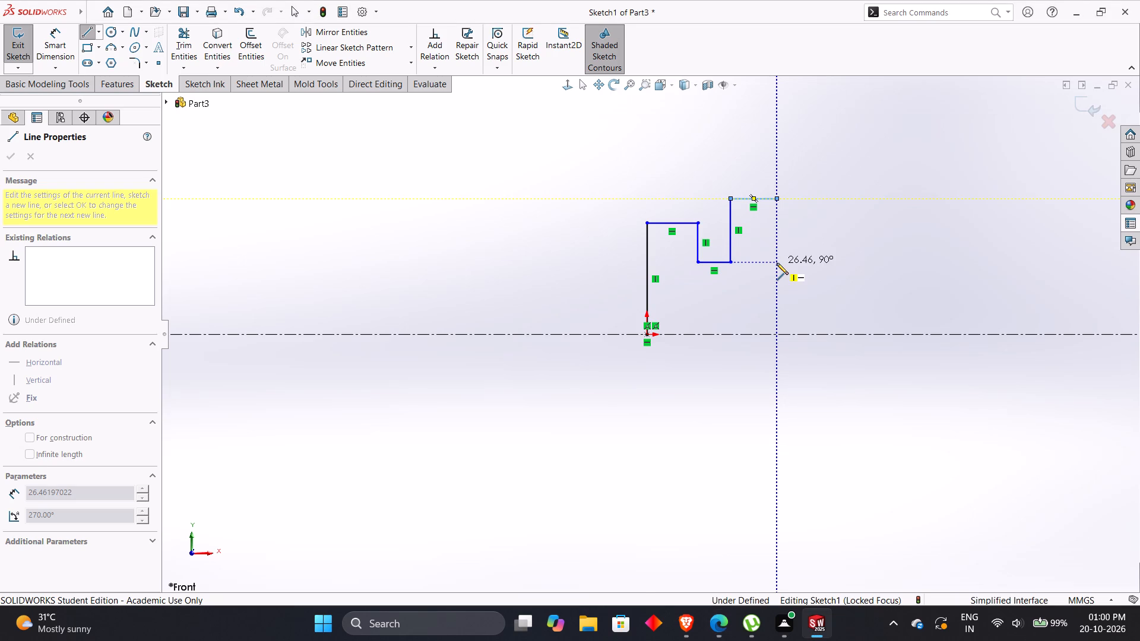
click(777, 246)
click(814, 243)
click(814, 257)
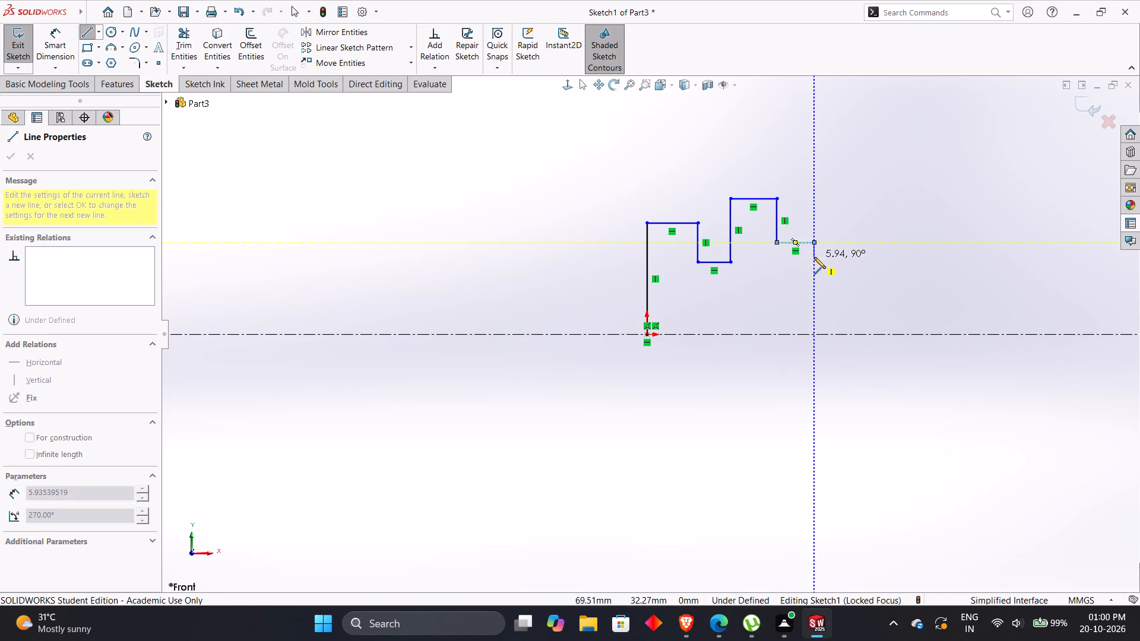
click(837, 257)
key(alt+Tab)
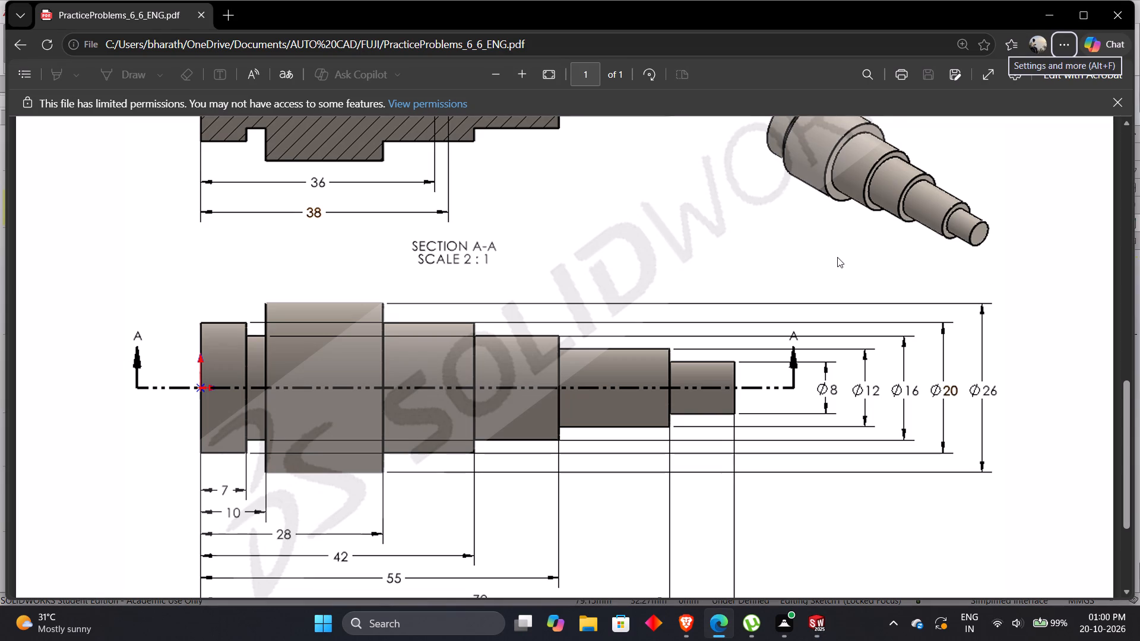
key(alt+Tab)
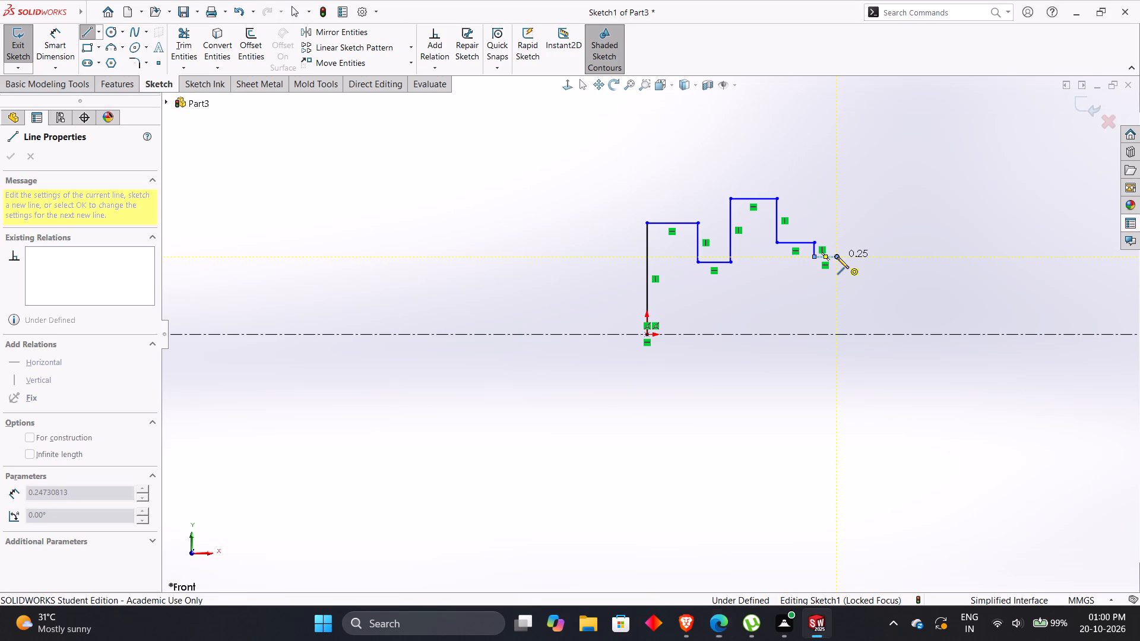
click(854, 259)
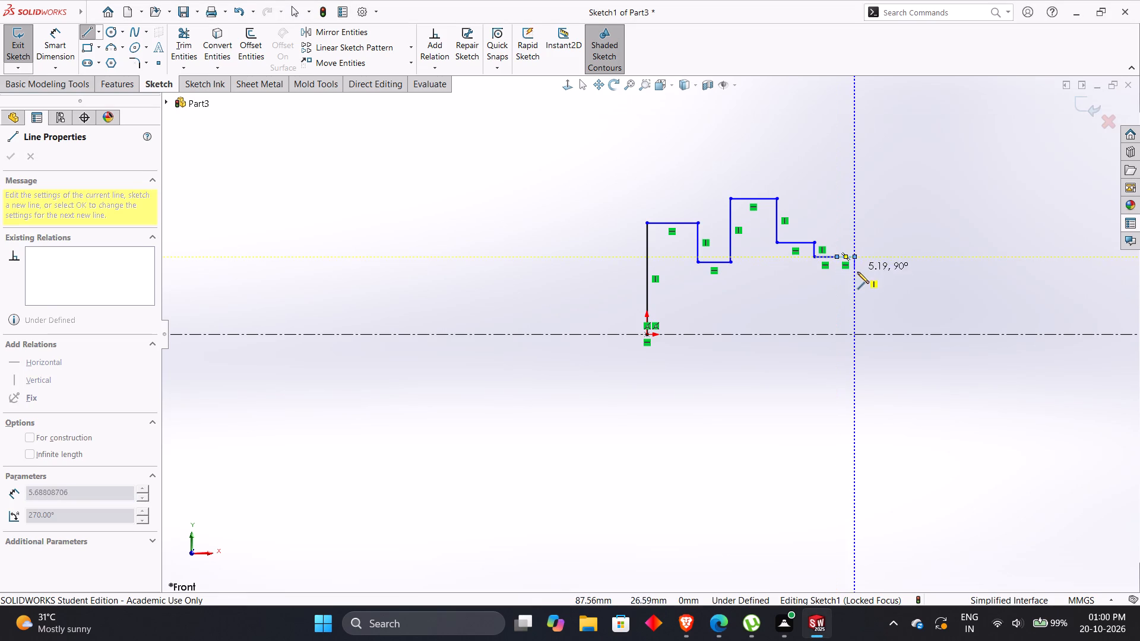
Add three more descending steps, drop to the centerline, and close the profile at the origin with a base line about 136 mm long.
click(858, 277)
click(891, 278)
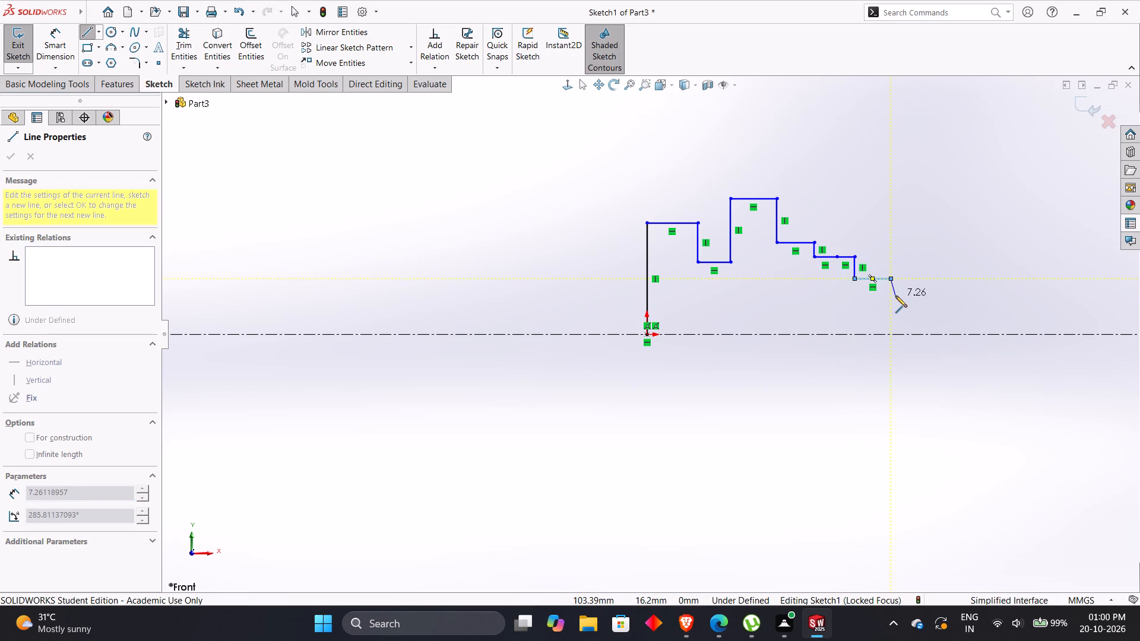
click(894, 299)
click(932, 300)
click(932, 315)
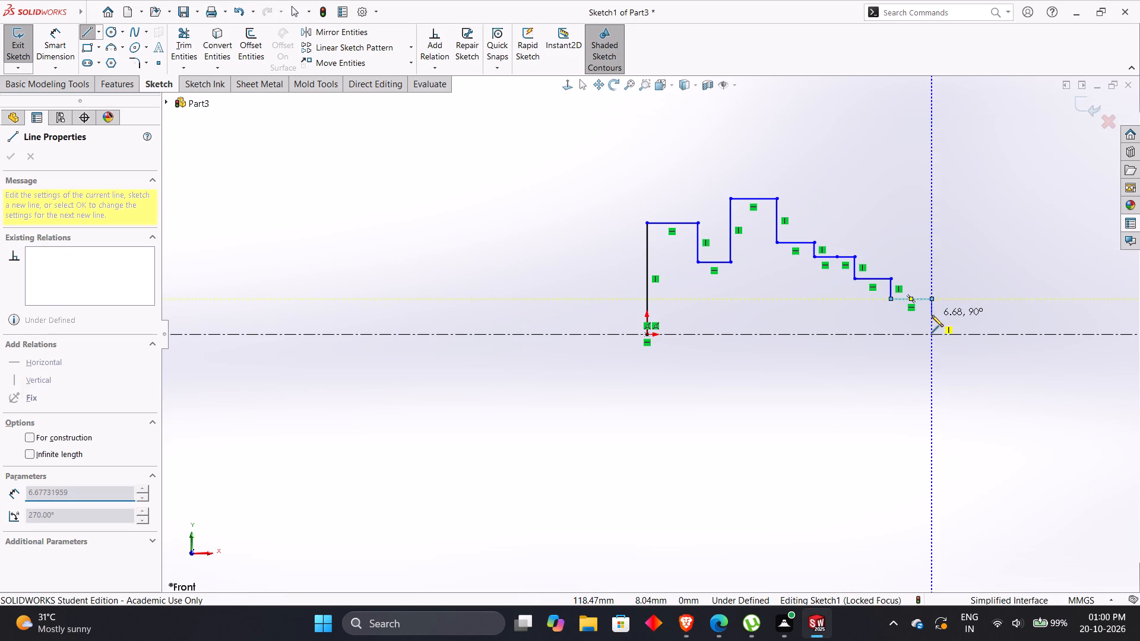
click(974, 315)
click(977, 332)
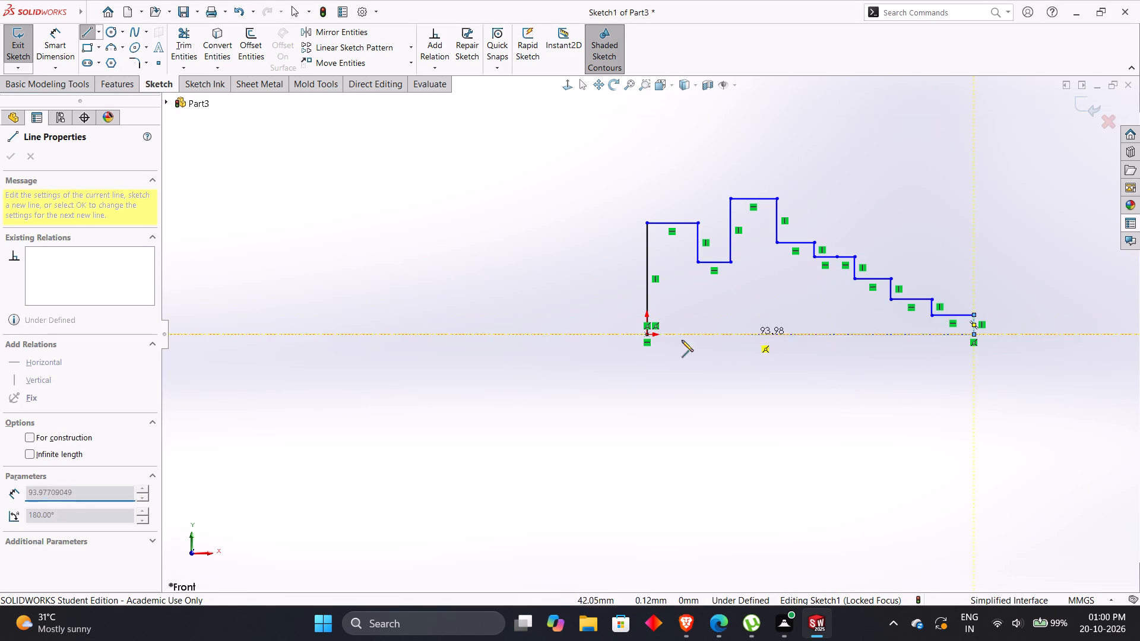
click(644, 333)
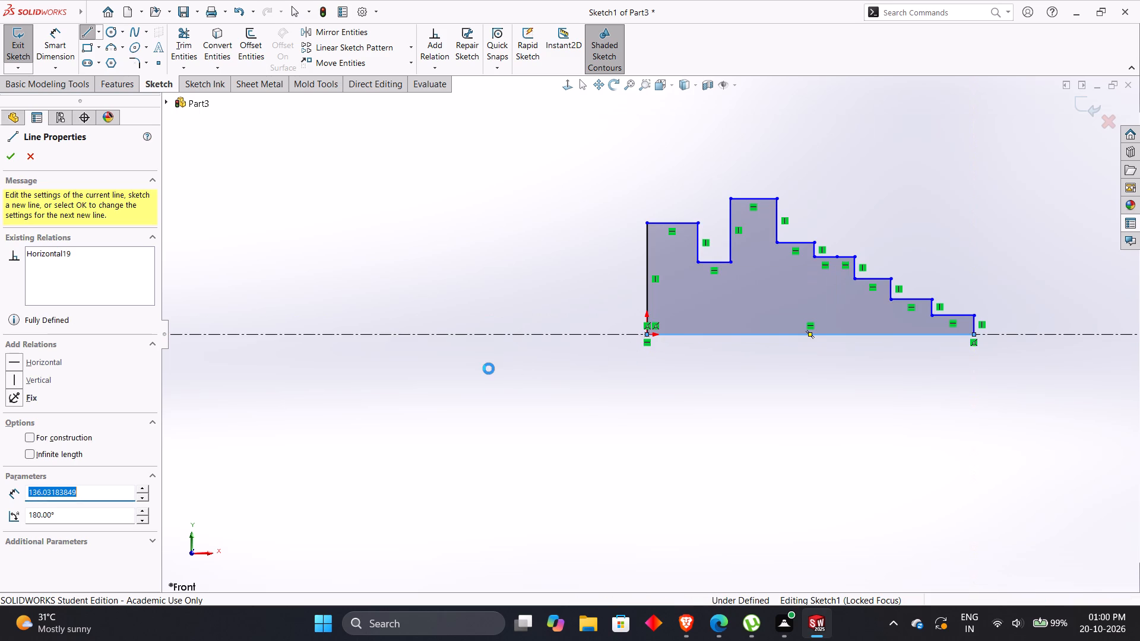
key(Escape)
key(Escape)
key(Escape)
Look up the overall length in the drawing and dimension the profile between its two end faces as 82 mm.
key(alt+Tab)
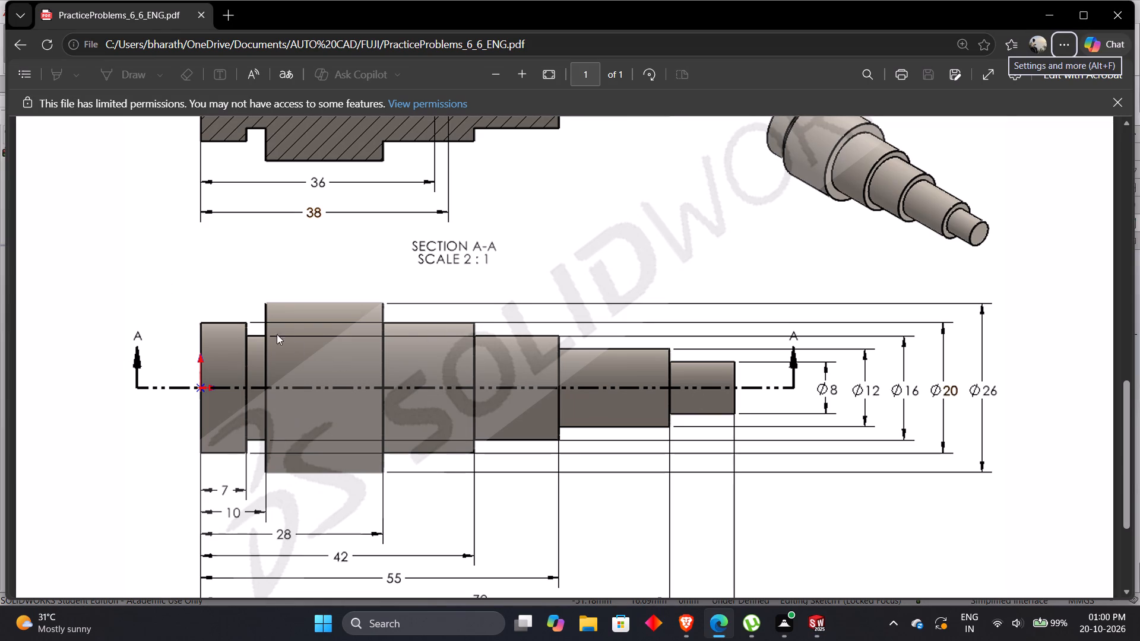
scroll(295, 511, up, 2)
scroll(296, 511, down, 4)
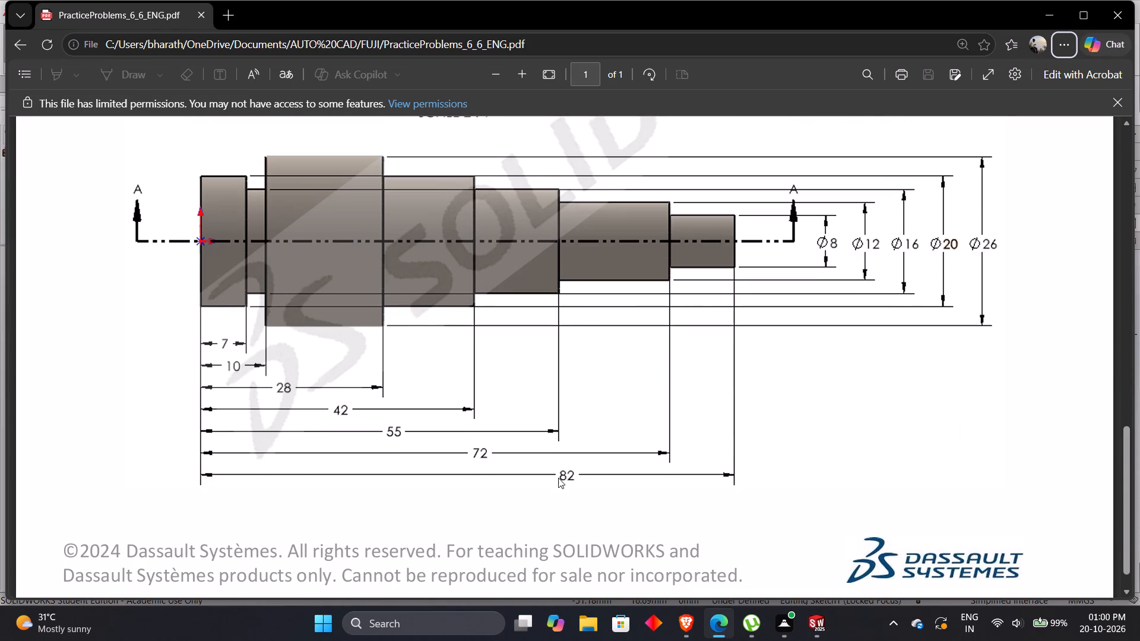
key(alt+Tab)
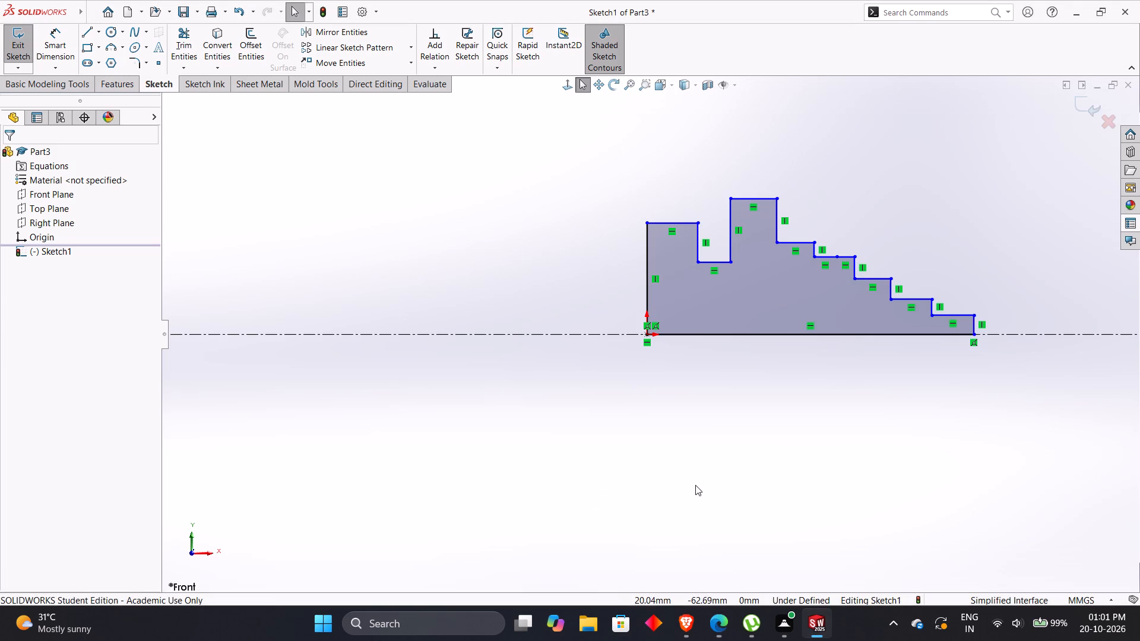
right_drag(695, 484, 695, 332)
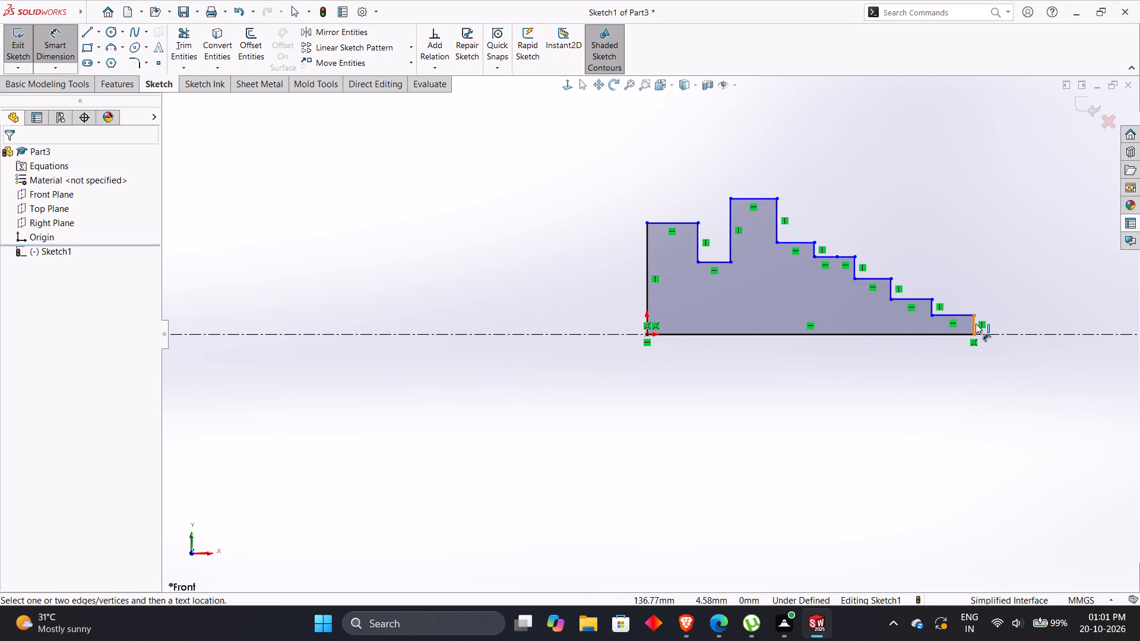
click(976, 323)
click(649, 293)
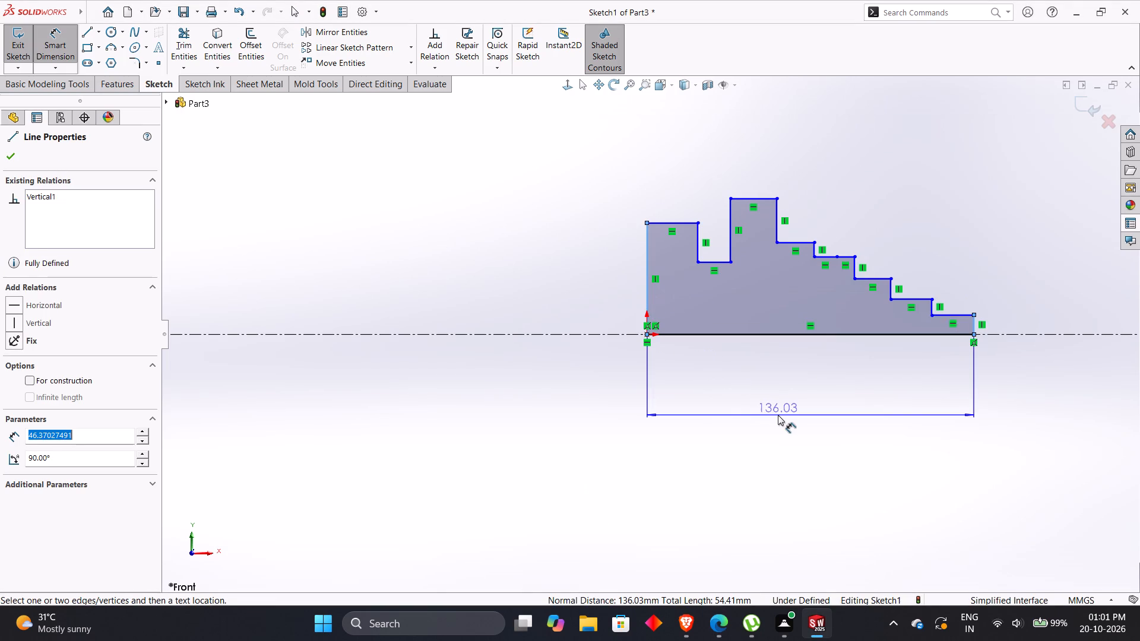
click(779, 415)
text(82)
key(Return)
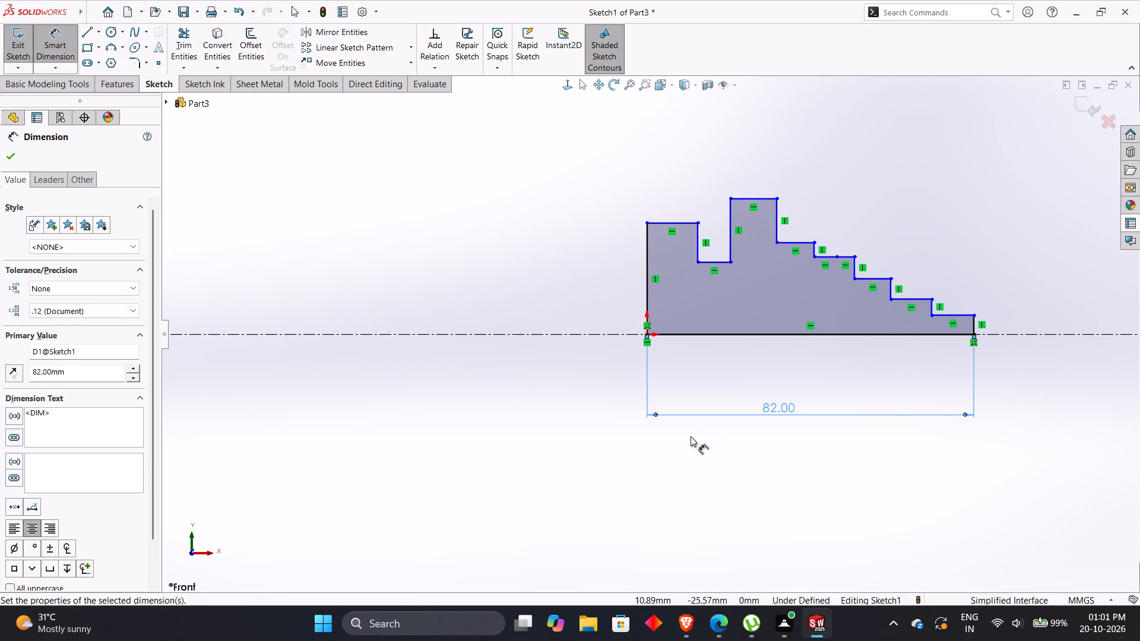
Check the shaft drawing and dimension the last shoulder, before the smallest end step, as 72 mm from the end face at the origin.
key(alt+Tab)
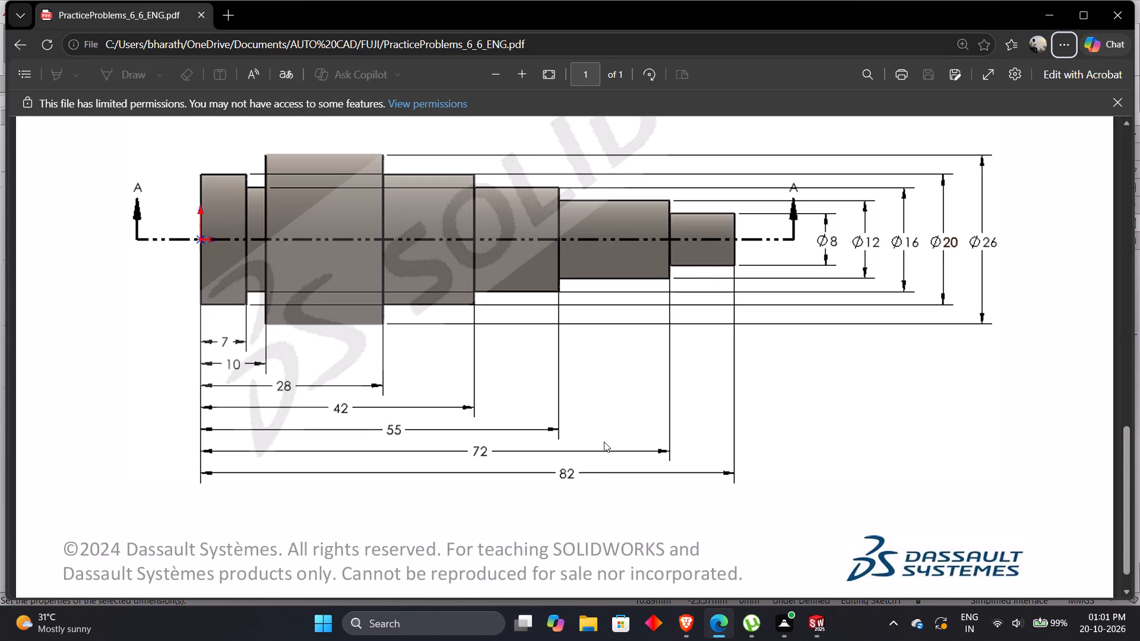
key(alt+Tab)
click(929, 306)
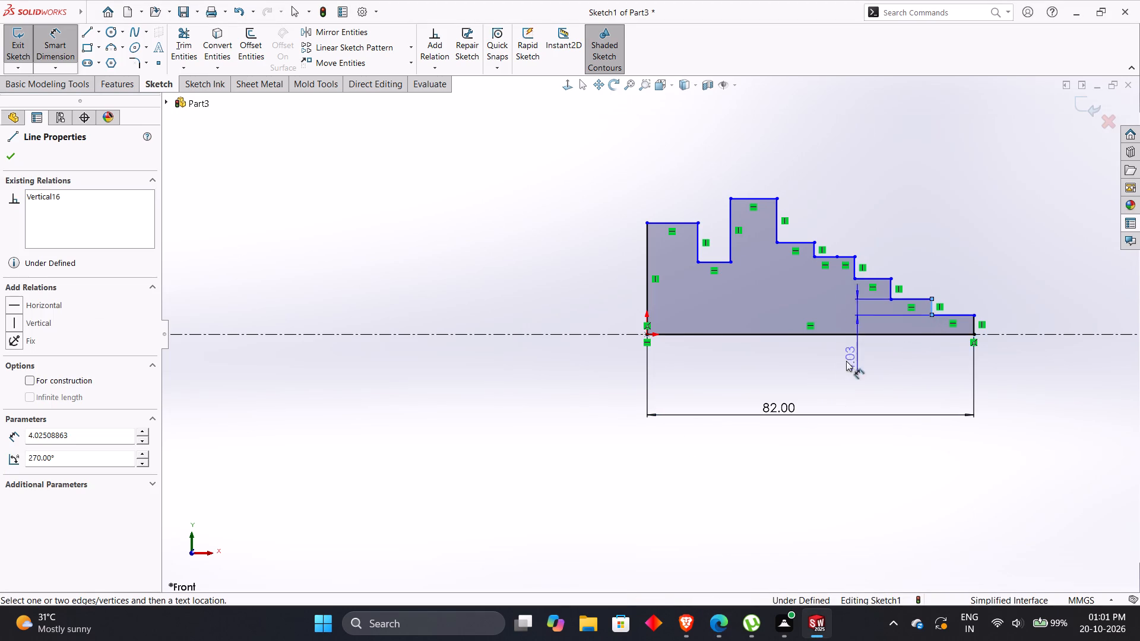
click(648, 290)
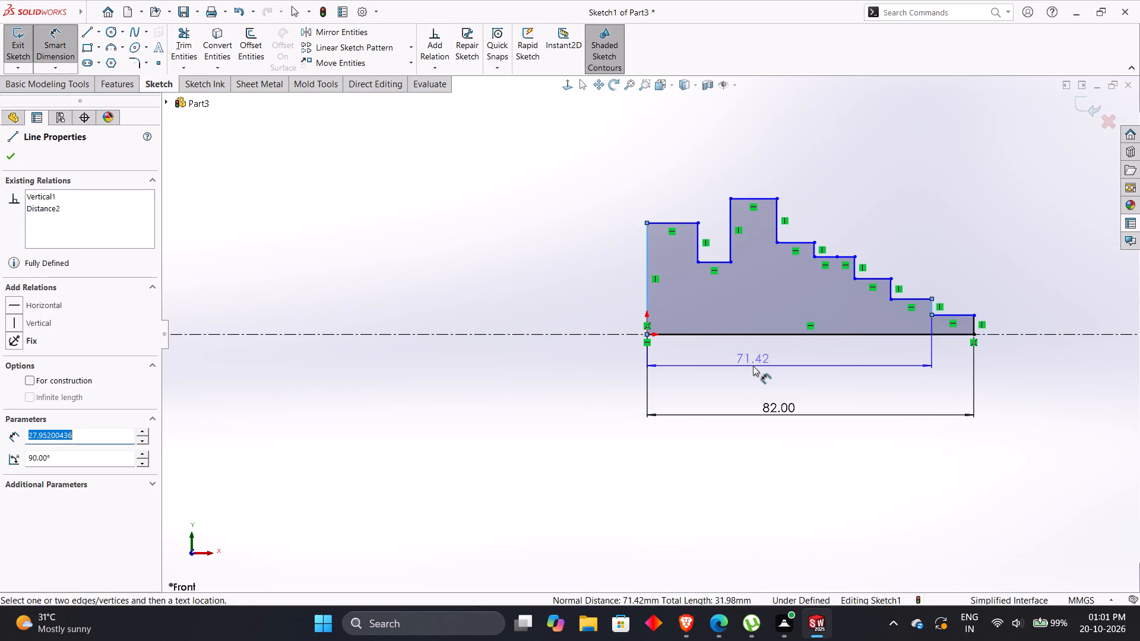
click(753, 366)
text(72)
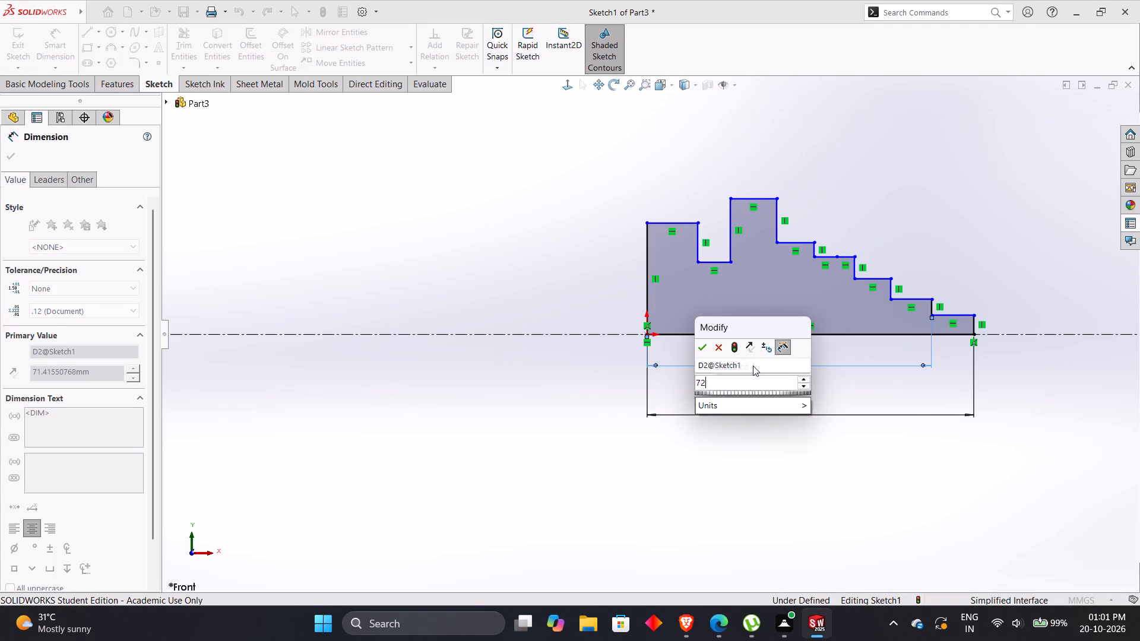
key(Return)
click(562, 408)
Move the 82 mm and 72 mm length dimensions farther below the profile, keeping the 82 mm one lowest.
drag(790, 412, 787, 483)
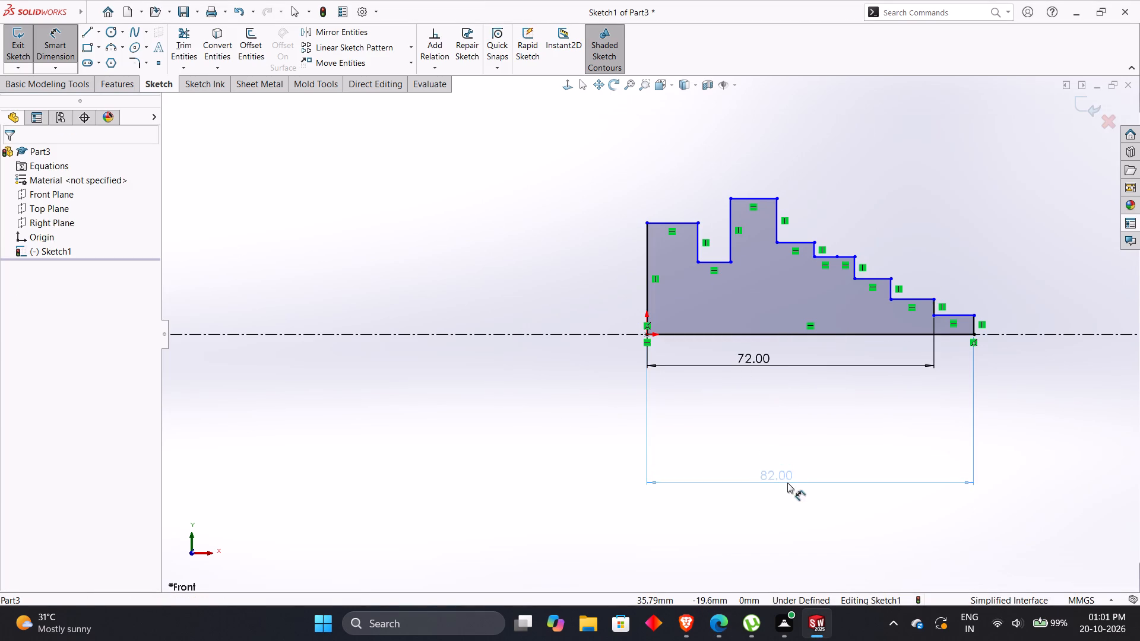
drag(787, 483, 786, 480)
drag(756, 371, 761, 377)
drag(759, 357, 786, 433)
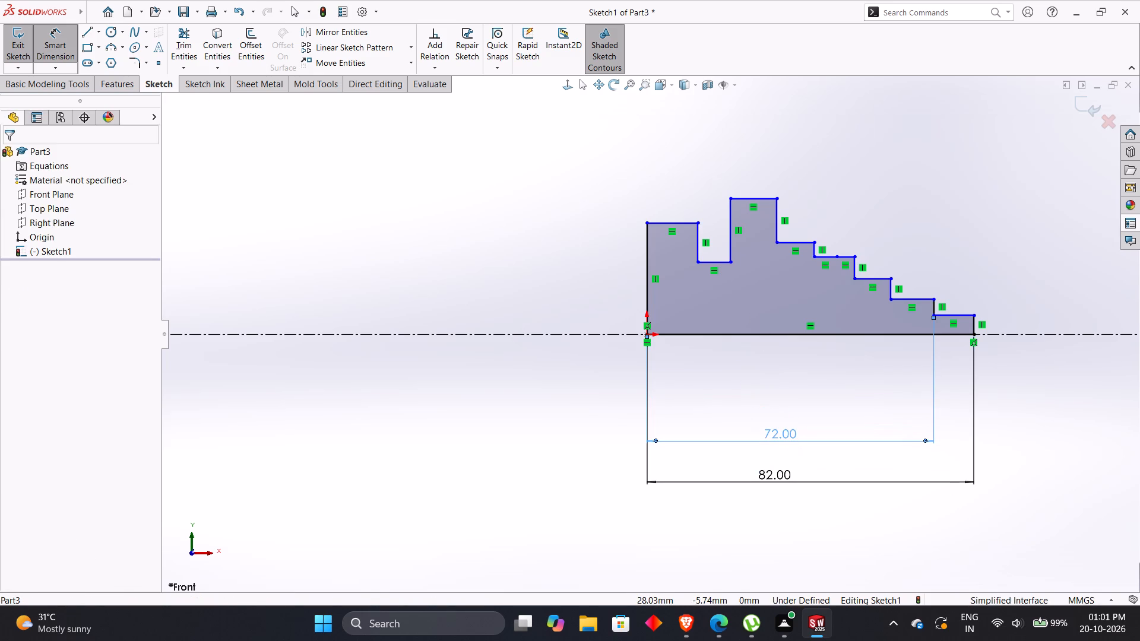
click(605, 430)
Check the drawing and dimension the second-to-last shoulder as 55 mm from the end face at the origin.
key(alt+Tab)
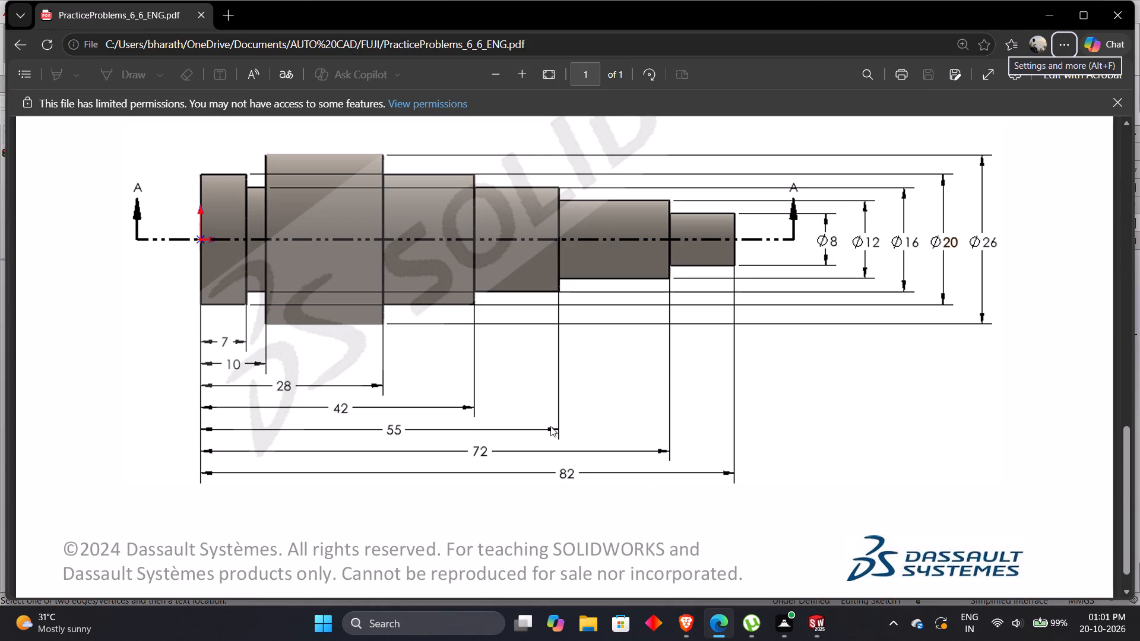
key(alt+Tab)
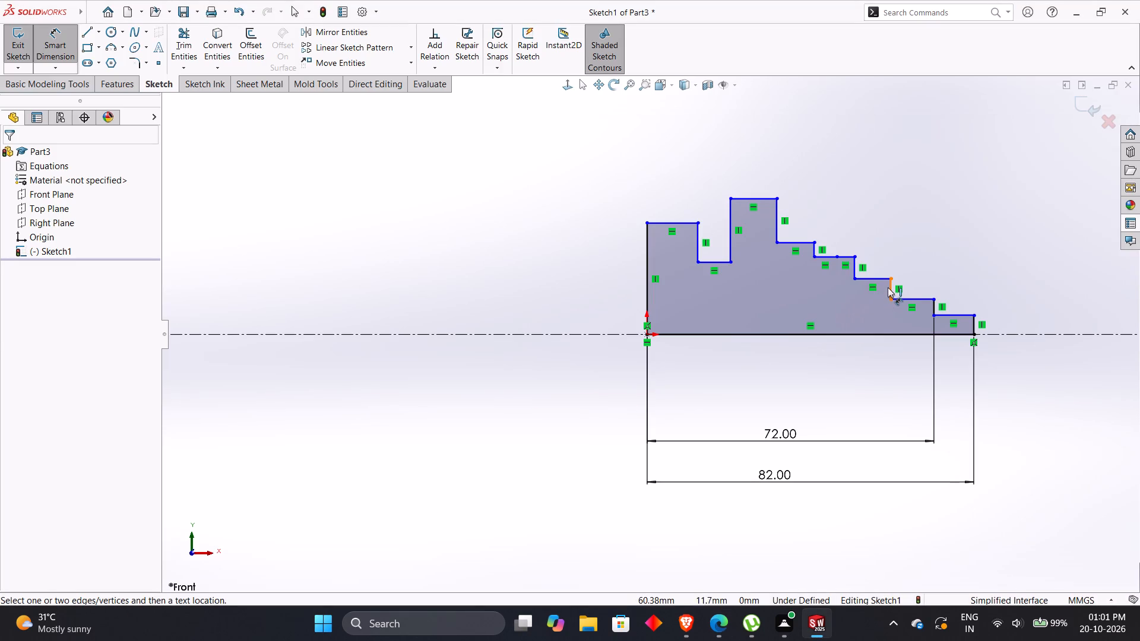
click(888, 287)
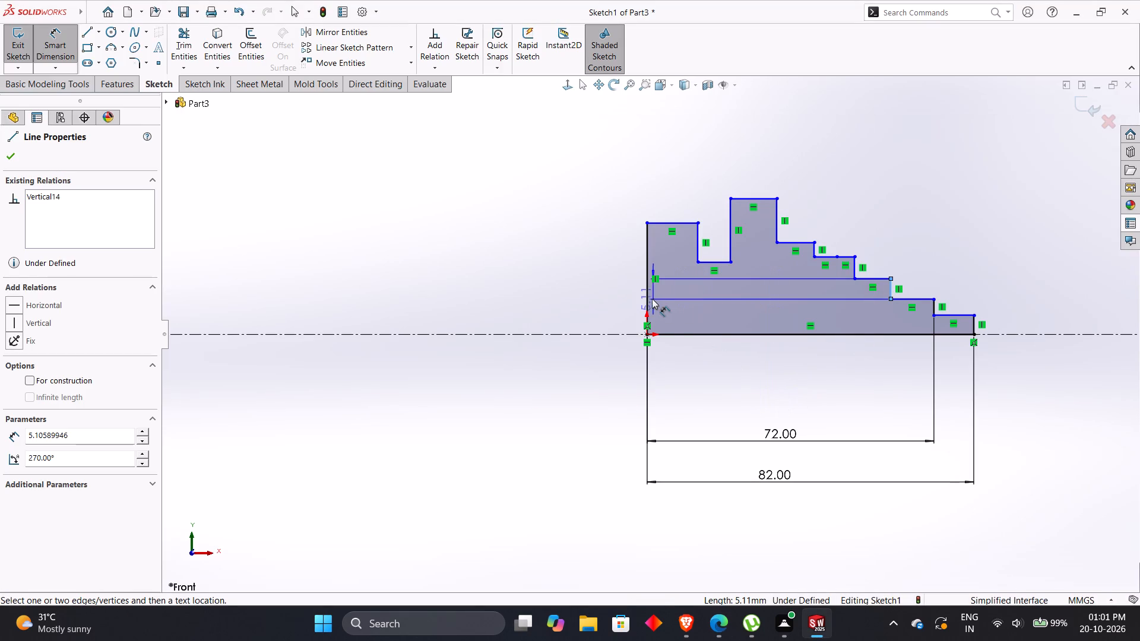
click(649, 299)
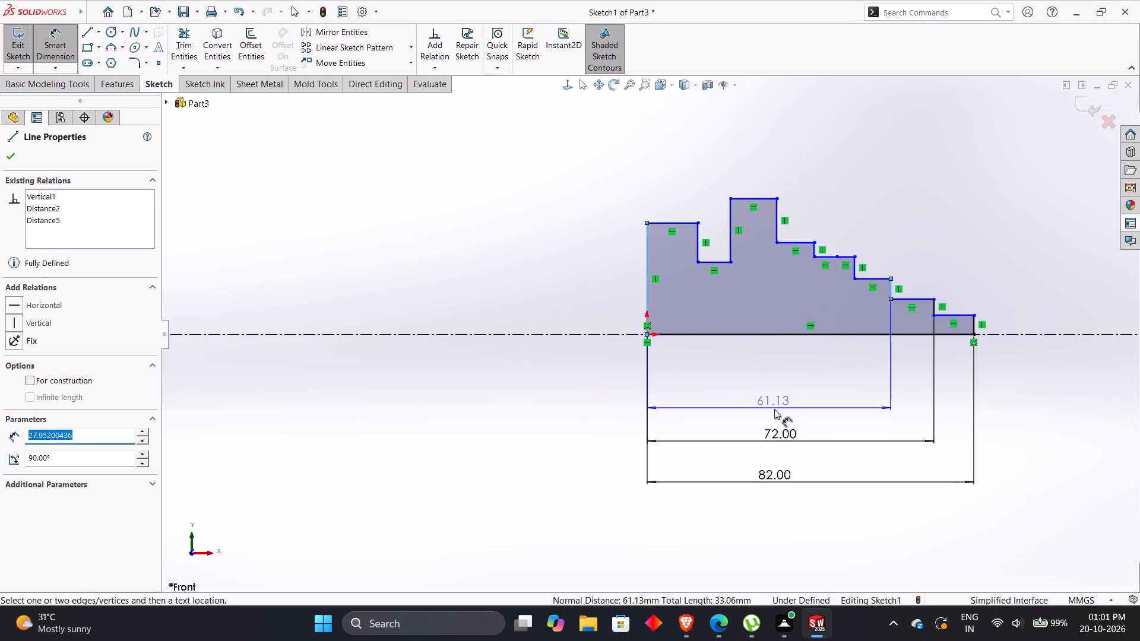
click(774, 409)
text(55)
key(Return)
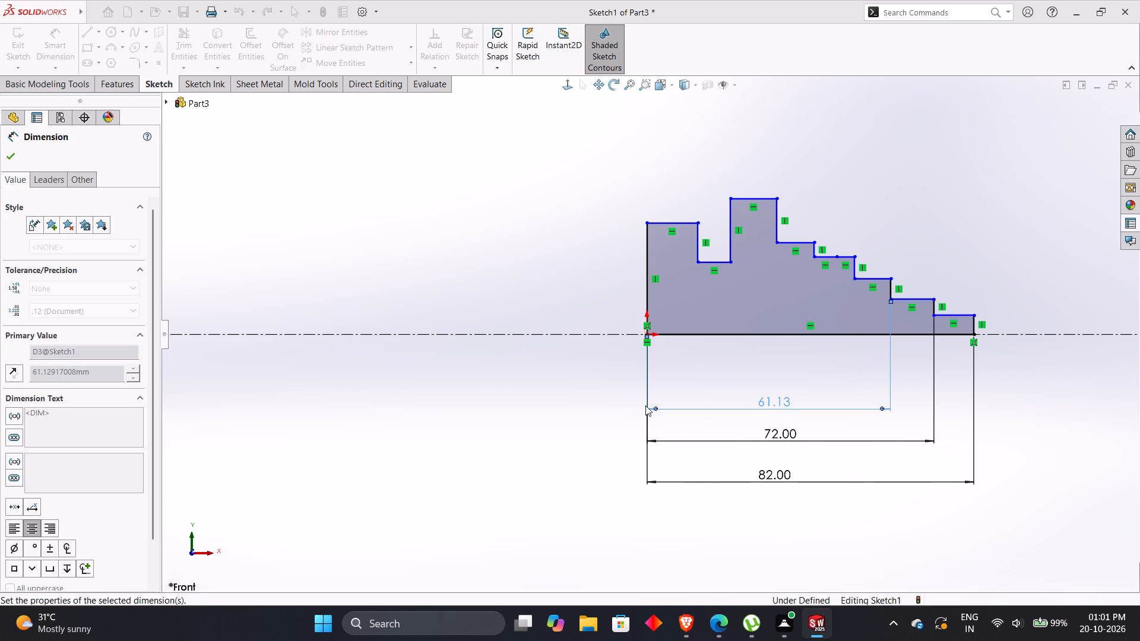
click(559, 420)
Look up the next length in the drawing and dimension the third-to-last shoulder as 42 mm from the origin end face.
key(alt+Tab)
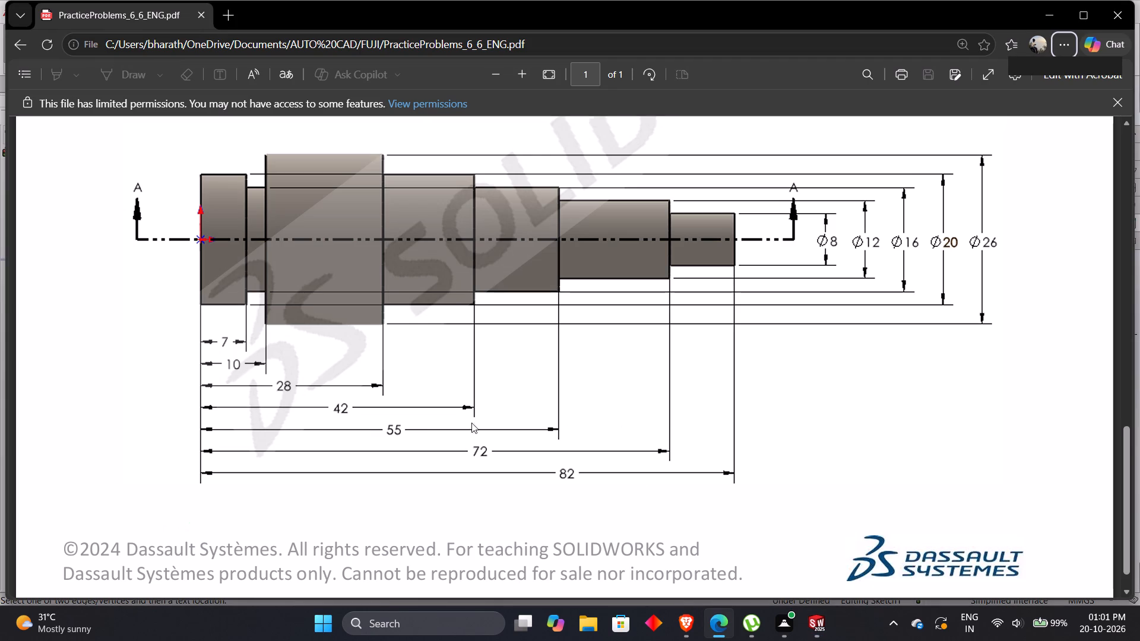
key(alt+Tab)
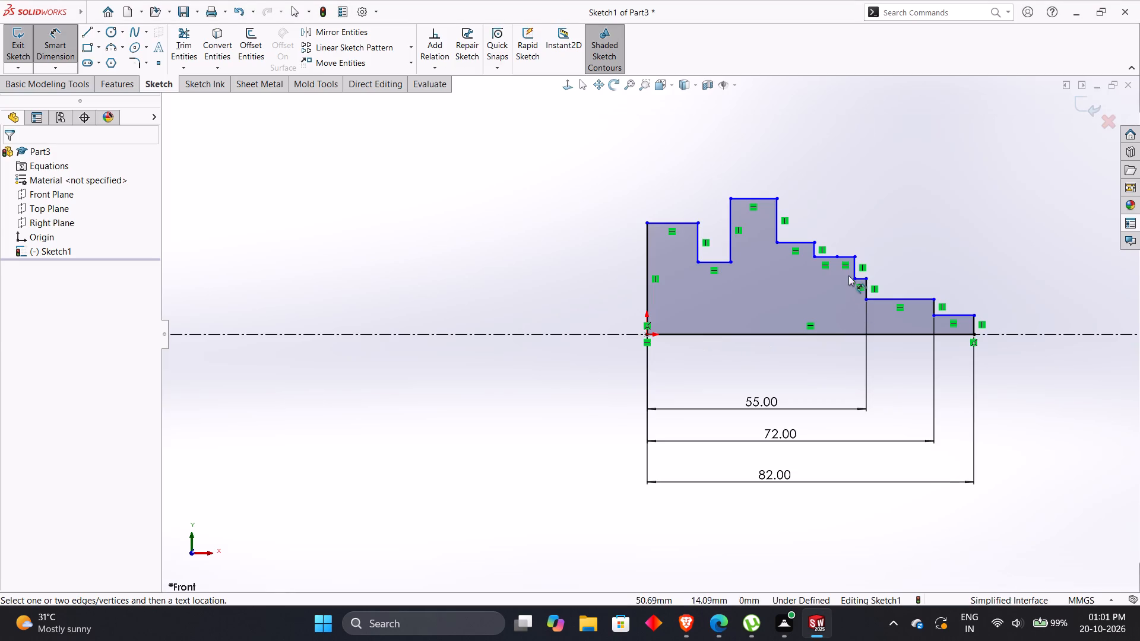
click(853, 265)
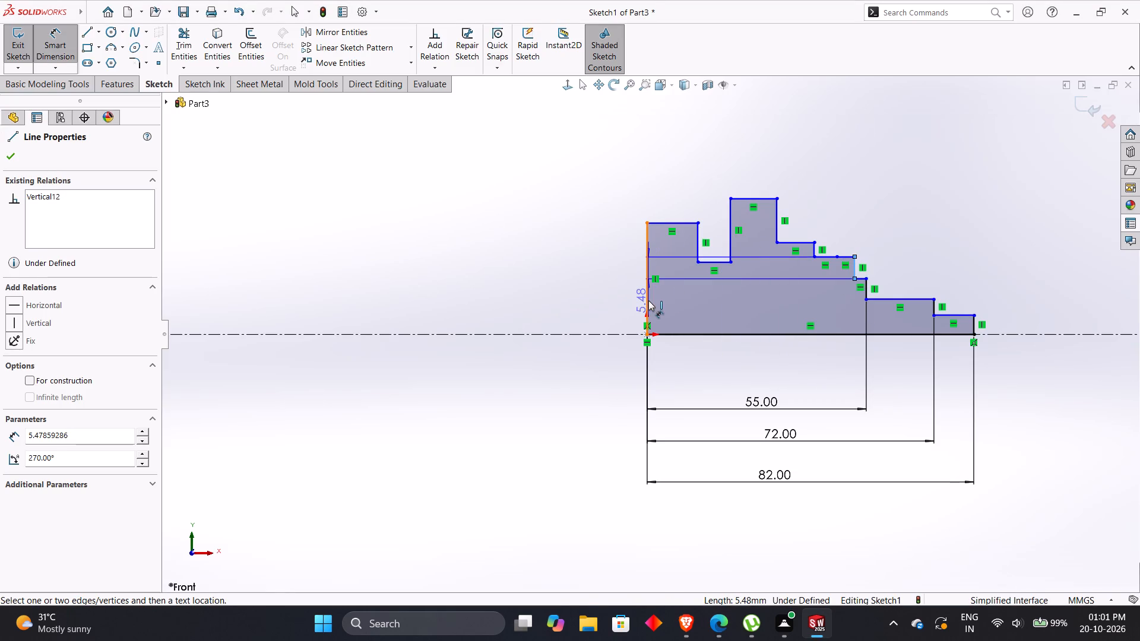
click(648, 300)
click(745, 382)
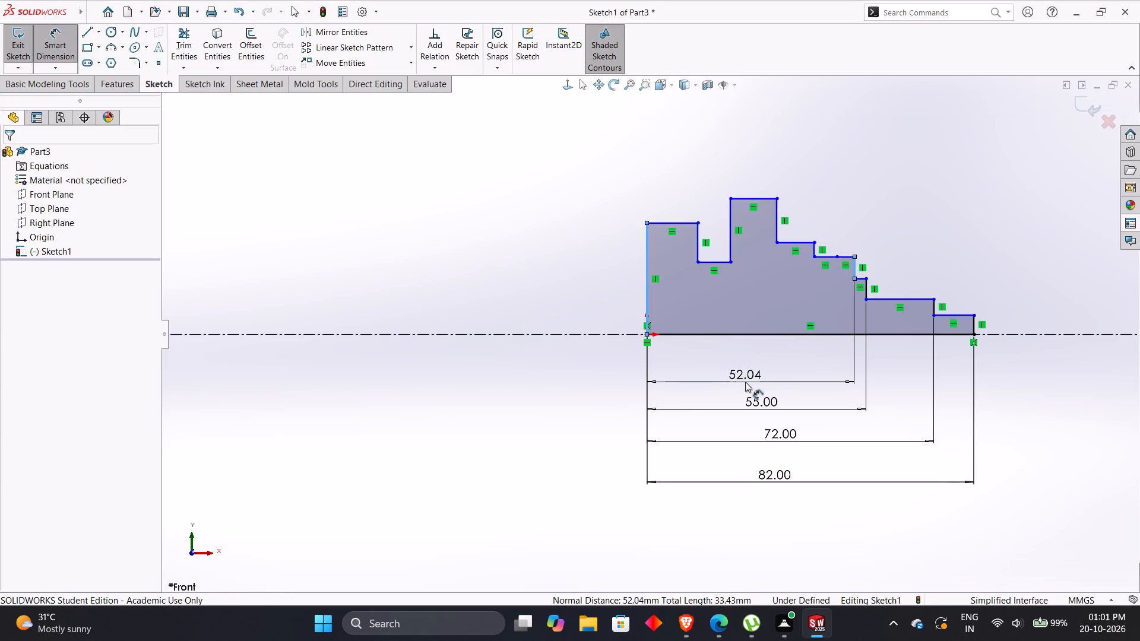
text(42)
key(Return)
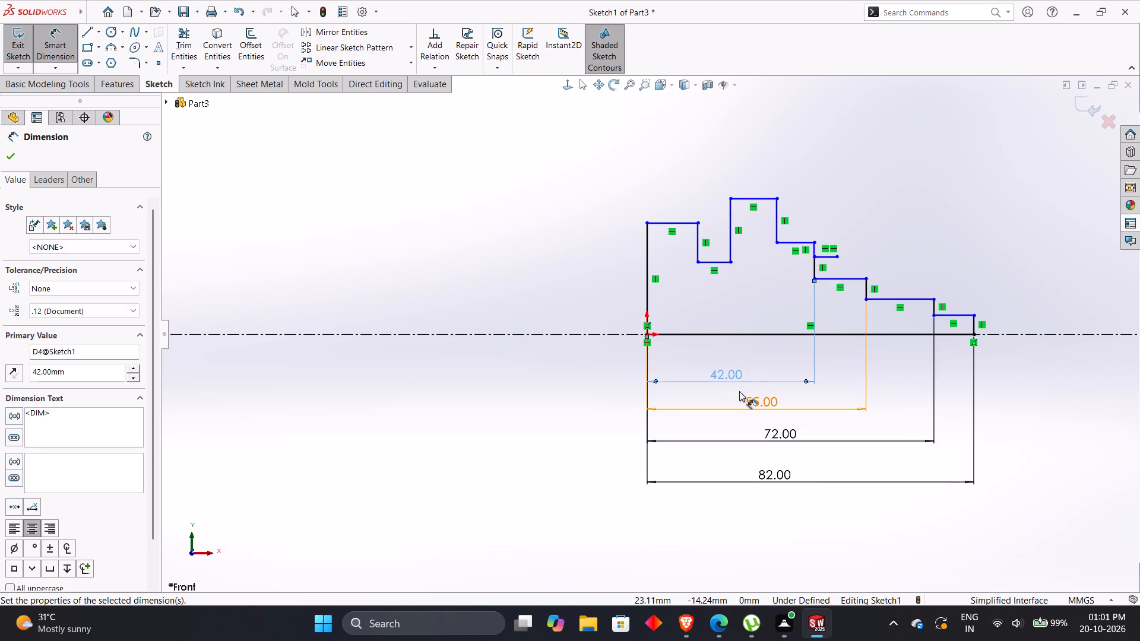
Check the drawing and dimension the tall collar's far face as 28 mm from the end face at the origin.
key(alt+Tab)
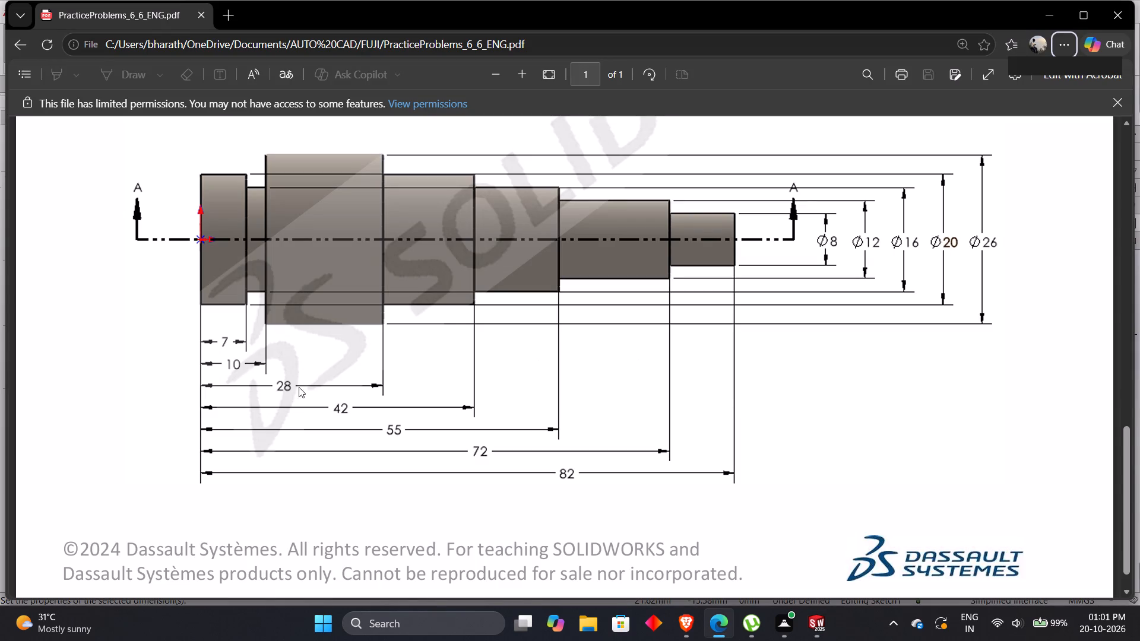
key(alt+Tab)
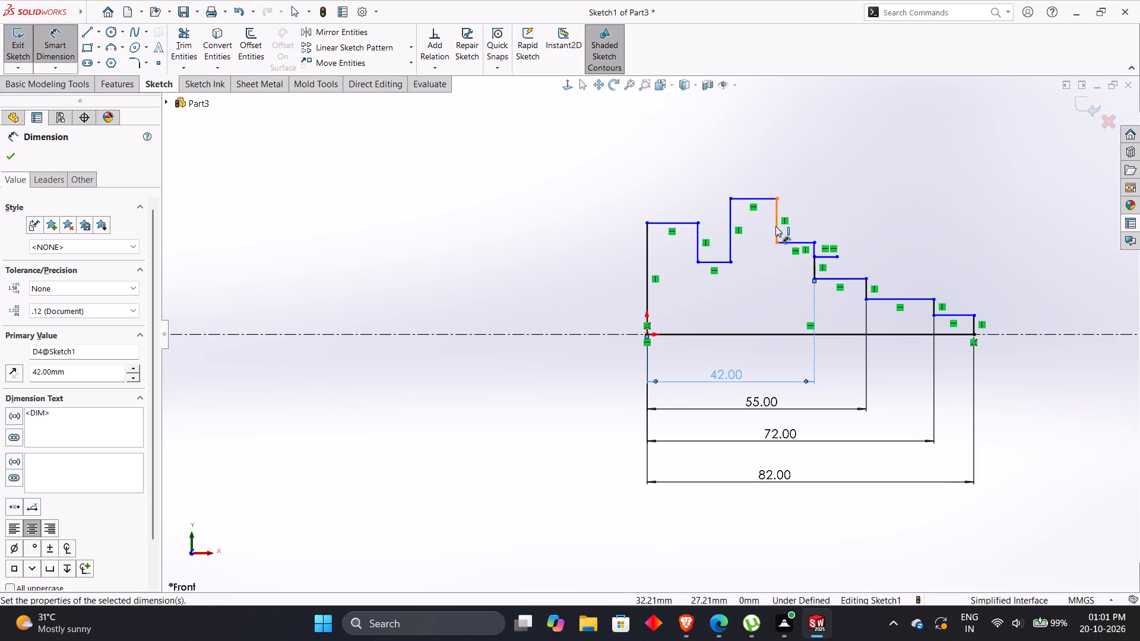
click(775, 226)
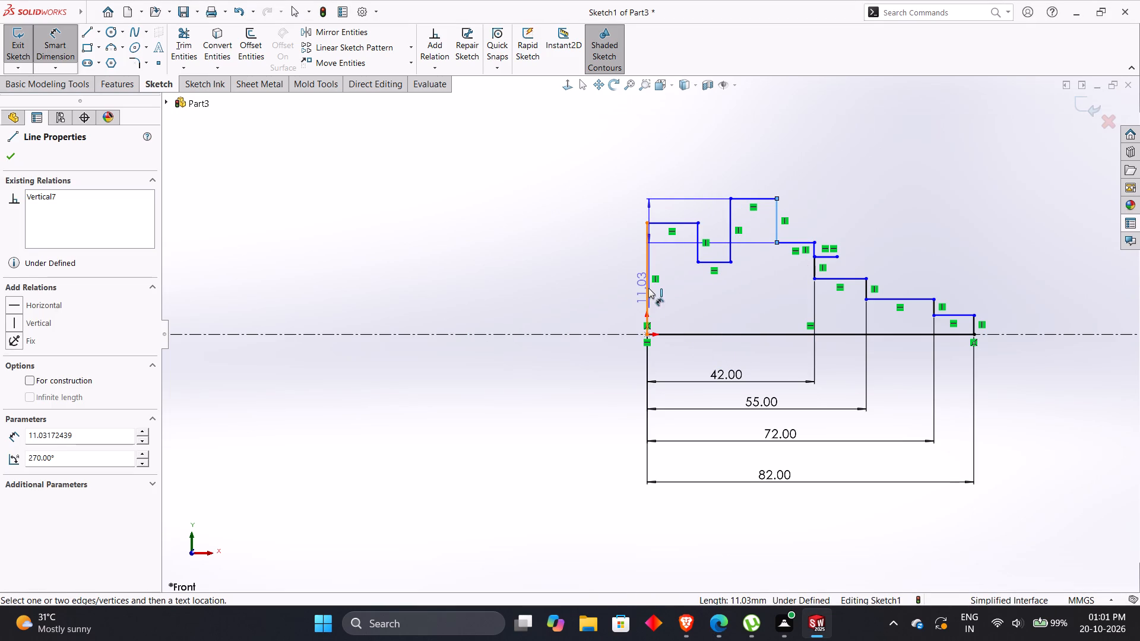
click(648, 288)
click(715, 353)
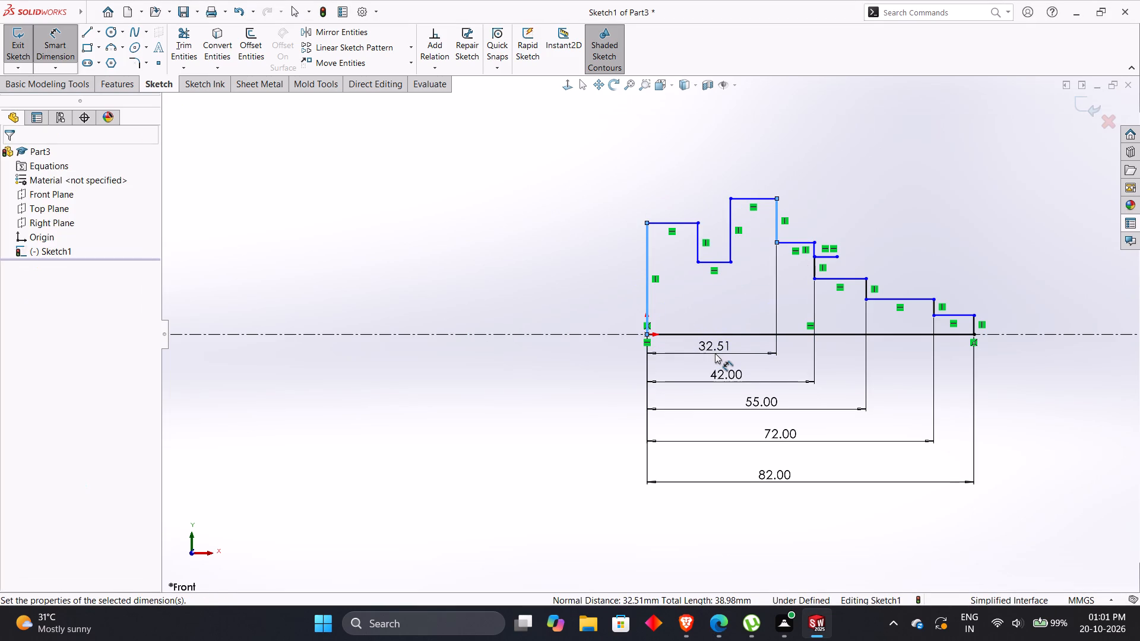
key(2)
key(8)
key(Return)
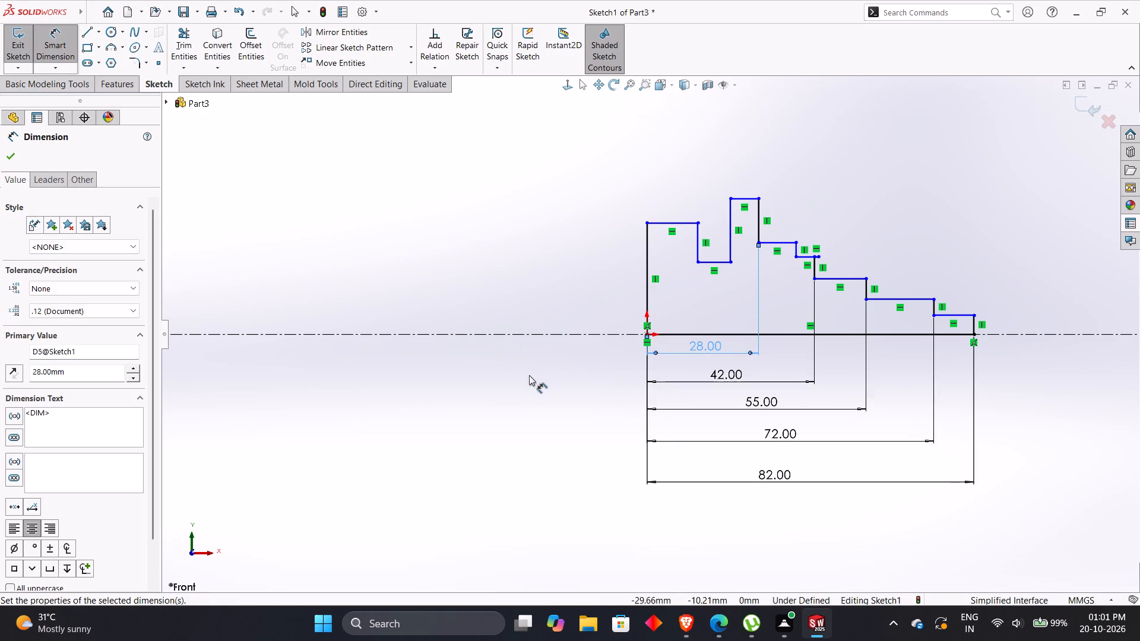
click(529, 375)
Move the 82, 72, 55, 42 and 28 mm dimensions lower and stack them in order to free space below the profile.
drag(788, 474, 788, 534)
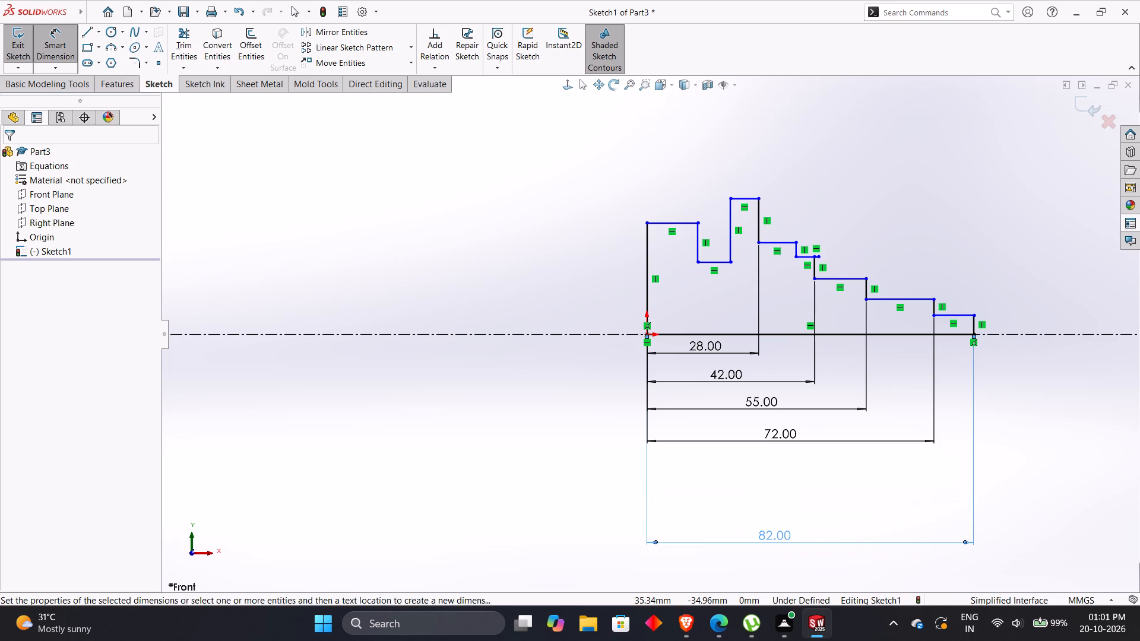
drag(786, 433, 781, 503)
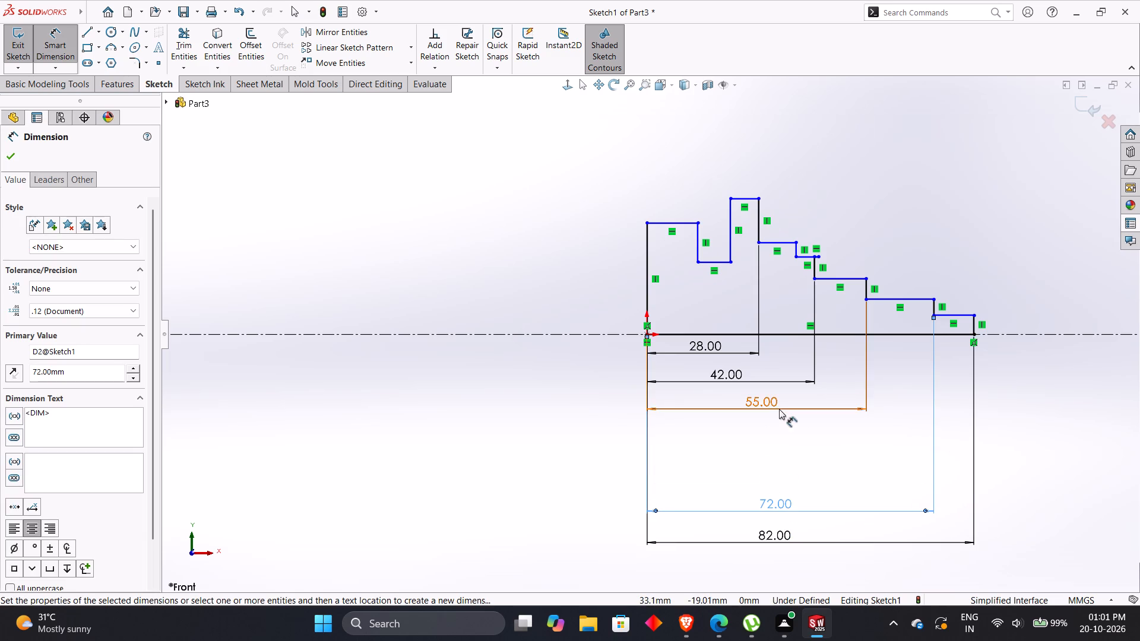
drag(779, 409, 791, 482)
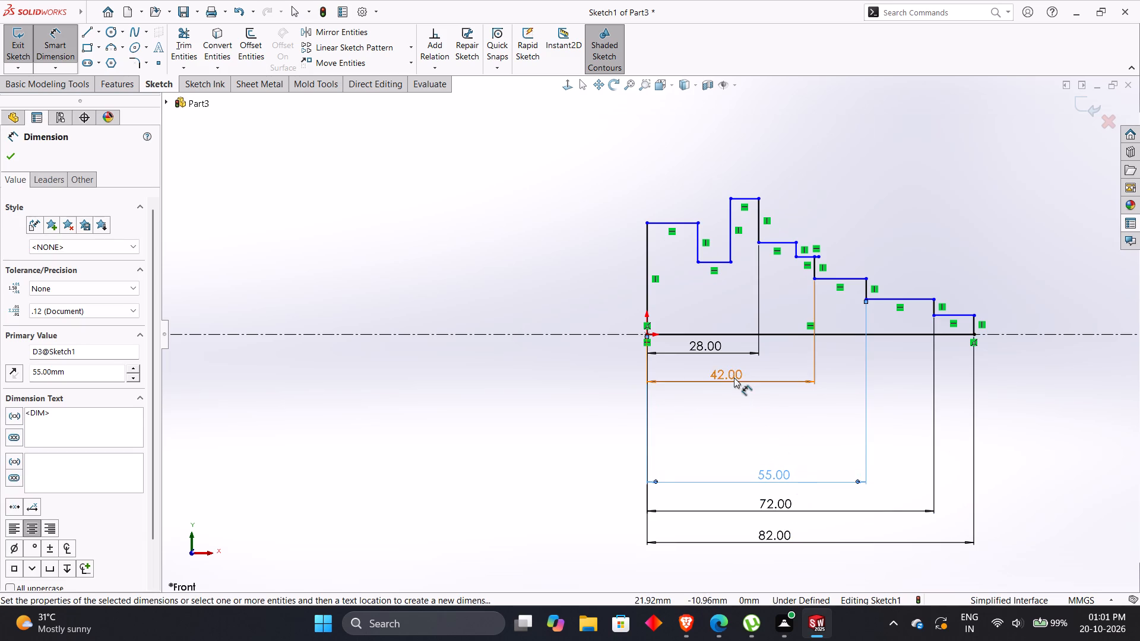
drag(734, 377, 778, 454)
drag(713, 347, 772, 420)
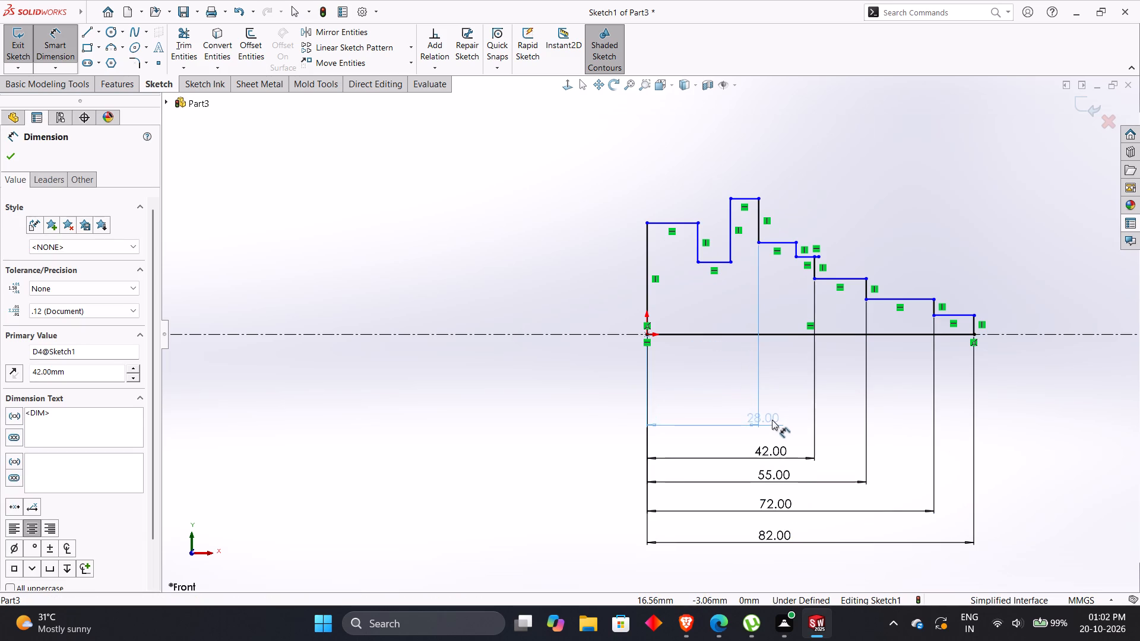
drag(772, 420, 782, 431)
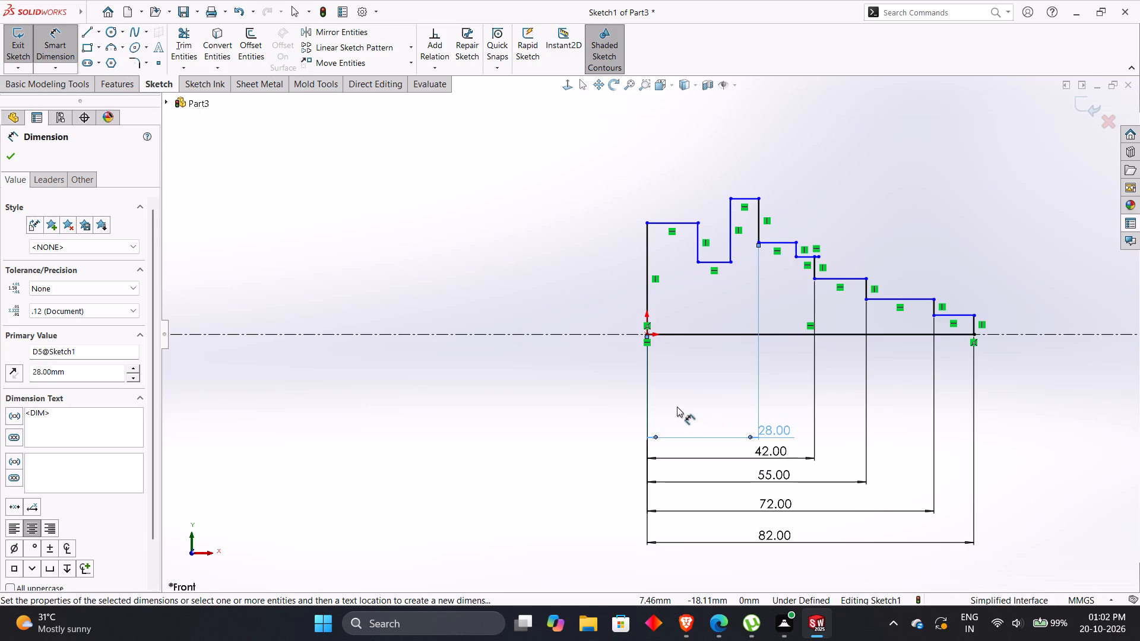
click(677, 406)
Check the drawing and dimension the collar's near face, at the groove, as 10 mm from the origin end face.
key(alt+Tab)
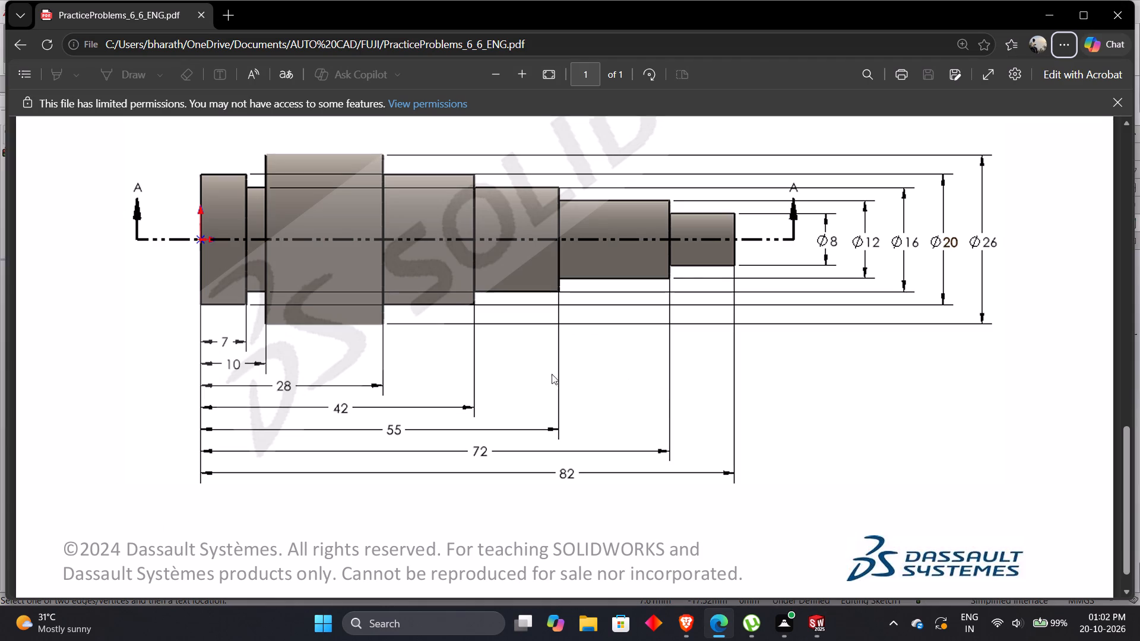
key(alt+Tab)
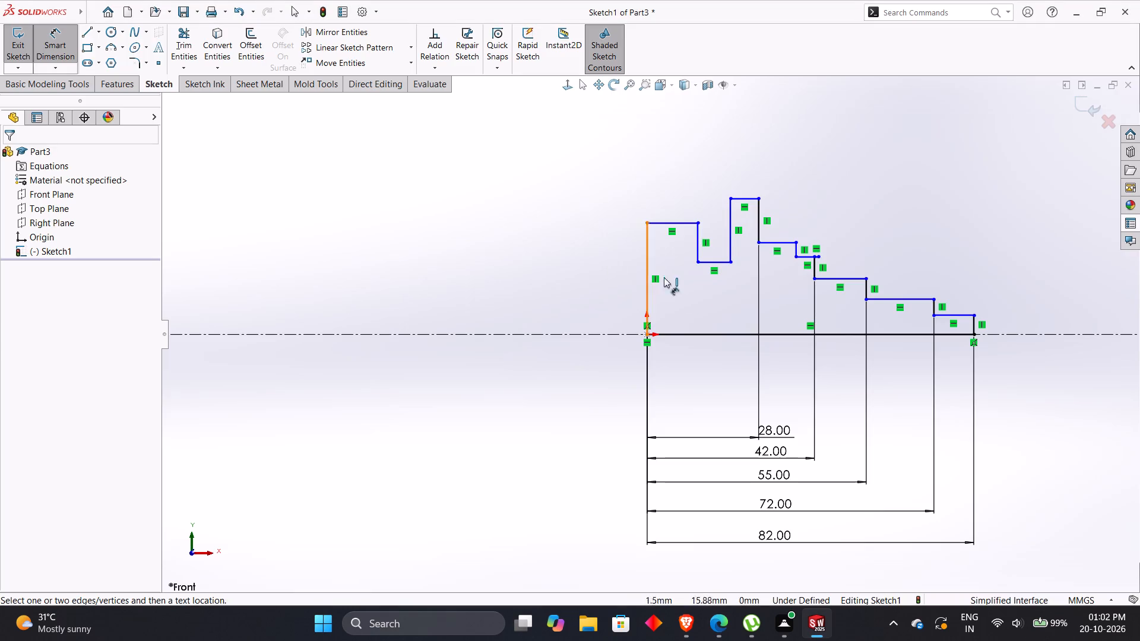
click(730, 242)
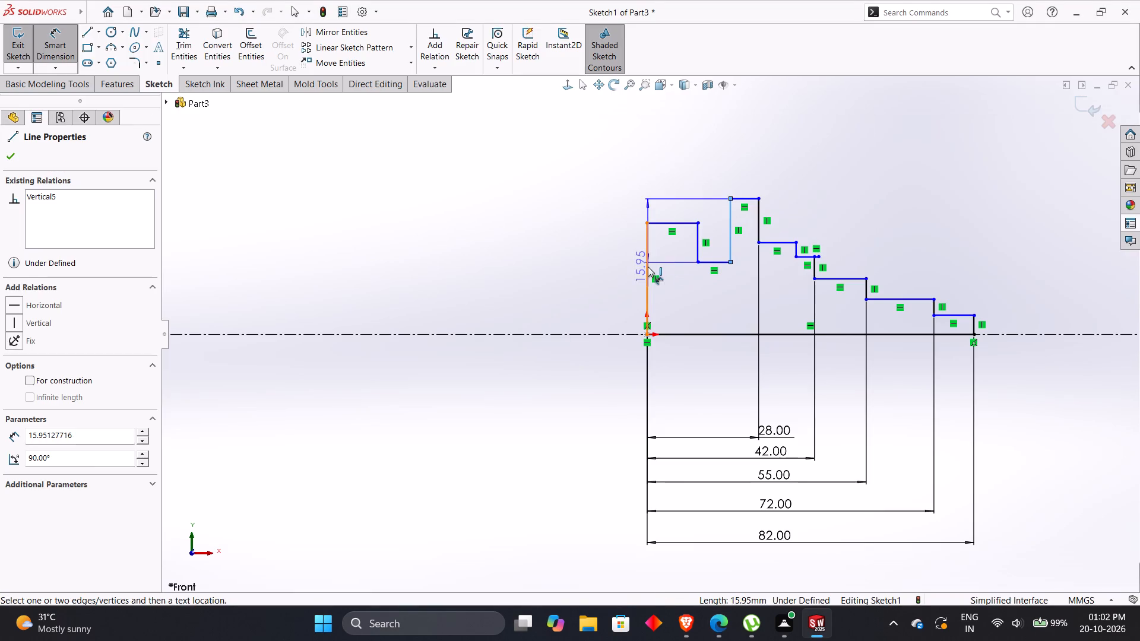
click(648, 266)
click(695, 388)
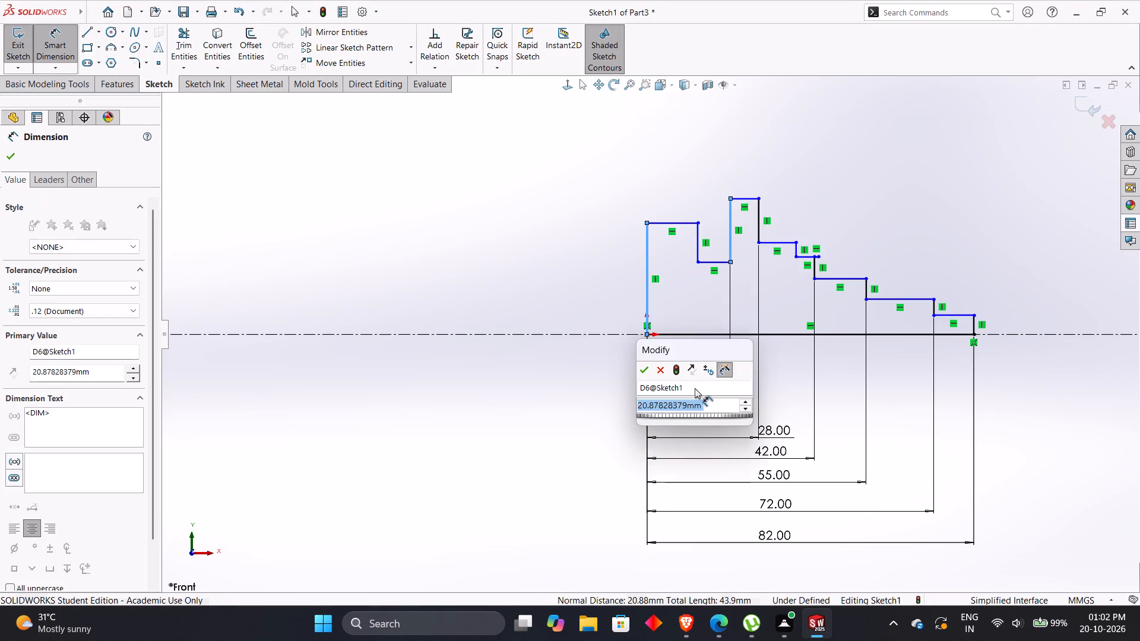
text(10)
key(Return)
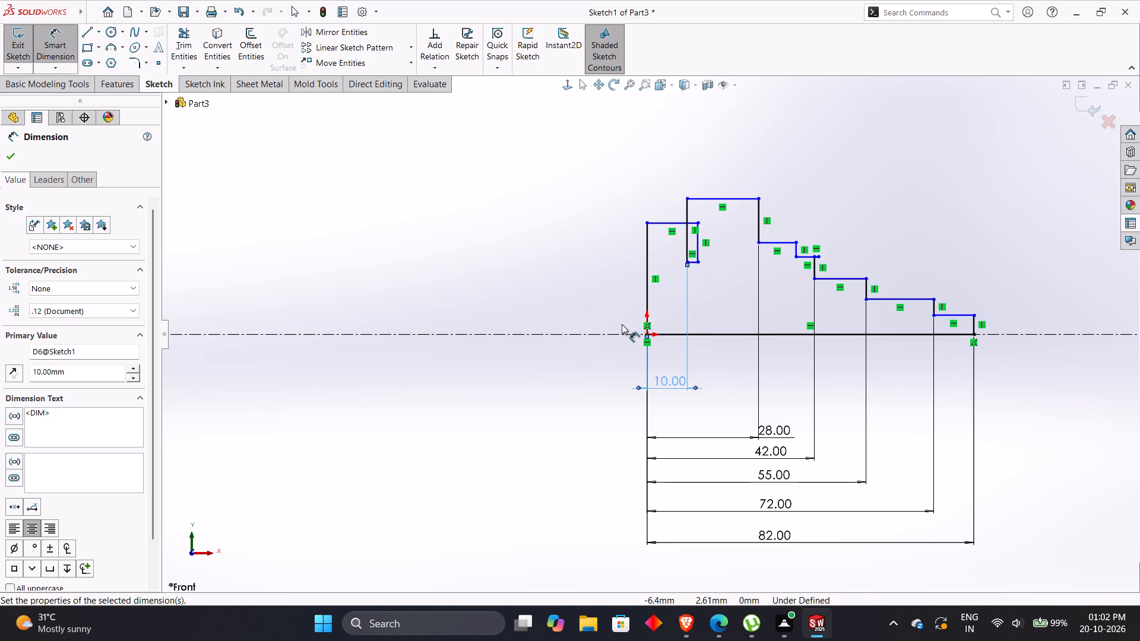
Check the drawing and dimension the first shoulder's groove-side edge as 7 mm from the end face at the origin.
key(alt+Tab)
key(alt+Tab)
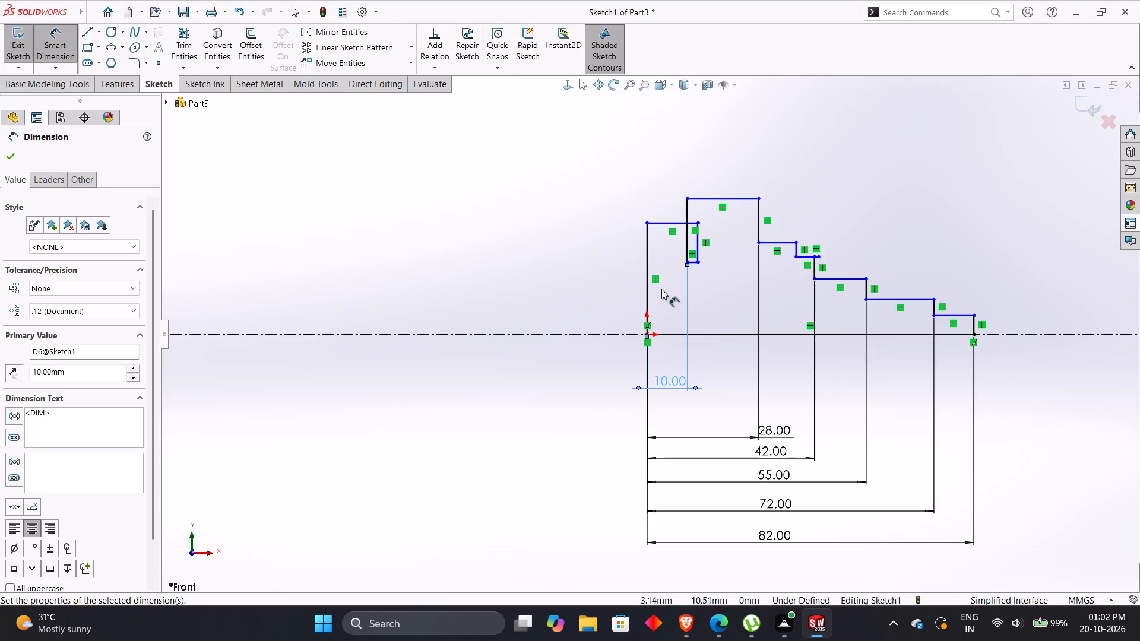
click(697, 243)
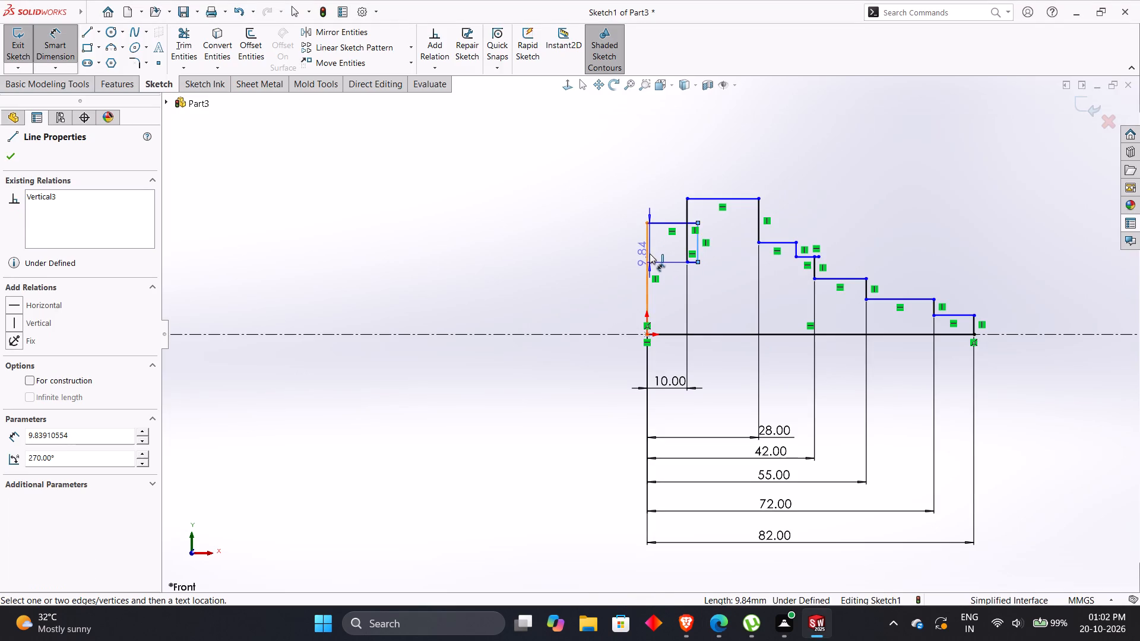
click(649, 253)
click(594, 366)
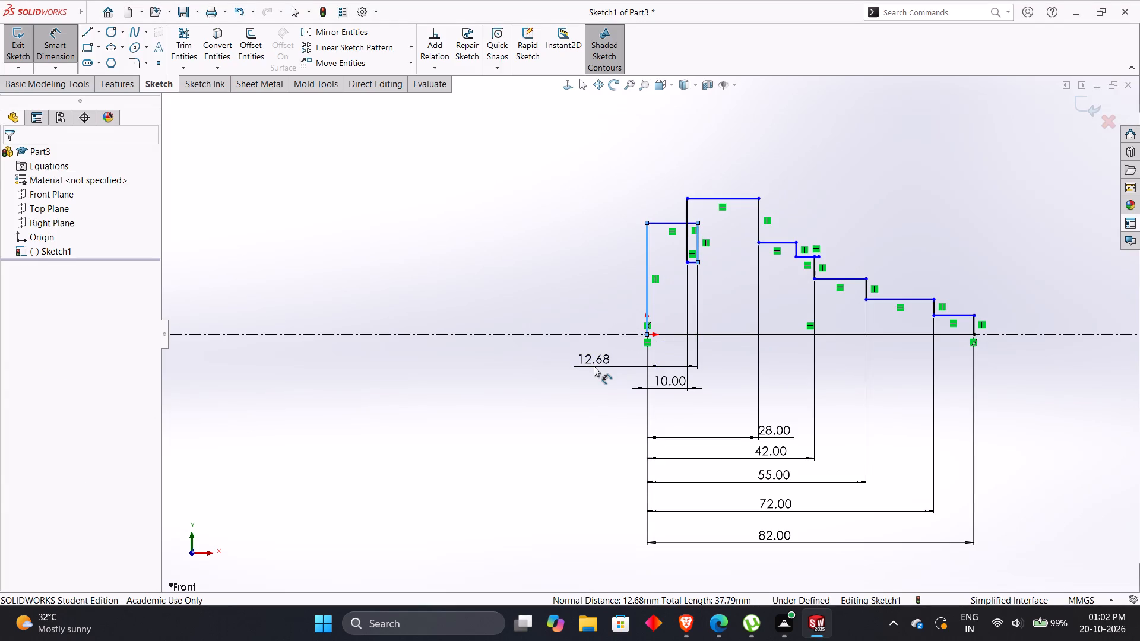
key(7)
key(Return)
click(534, 396)
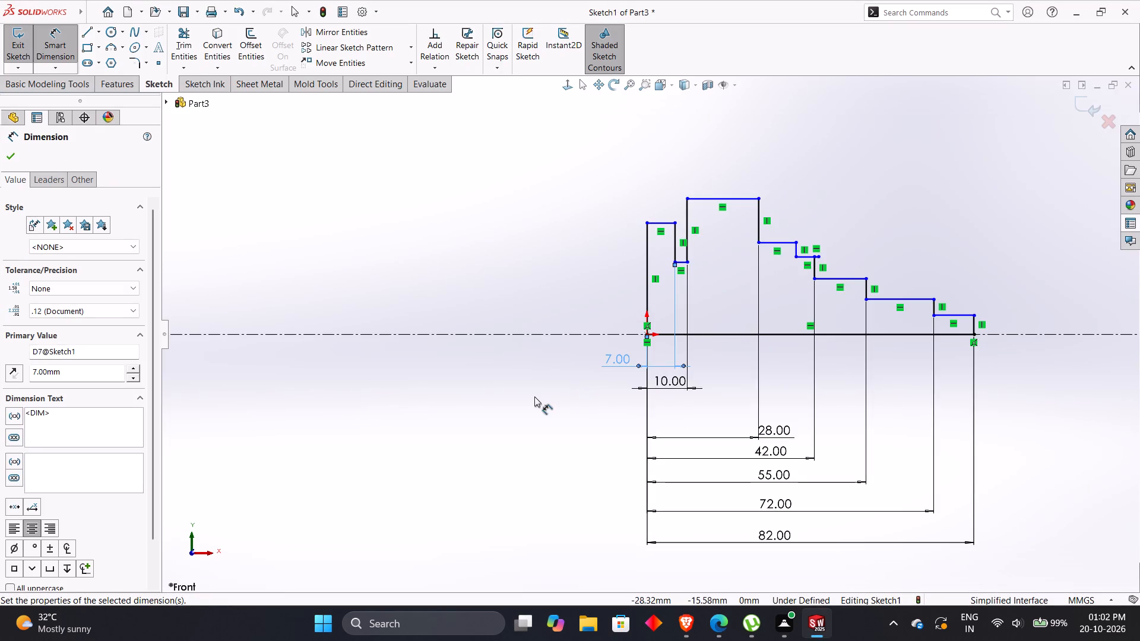
Move the length dimension texts, 7 to 82 mm, close to the origin end face and space them into a neat stack.
drag(774, 436, 672, 431)
drag(772, 449, 683, 449)
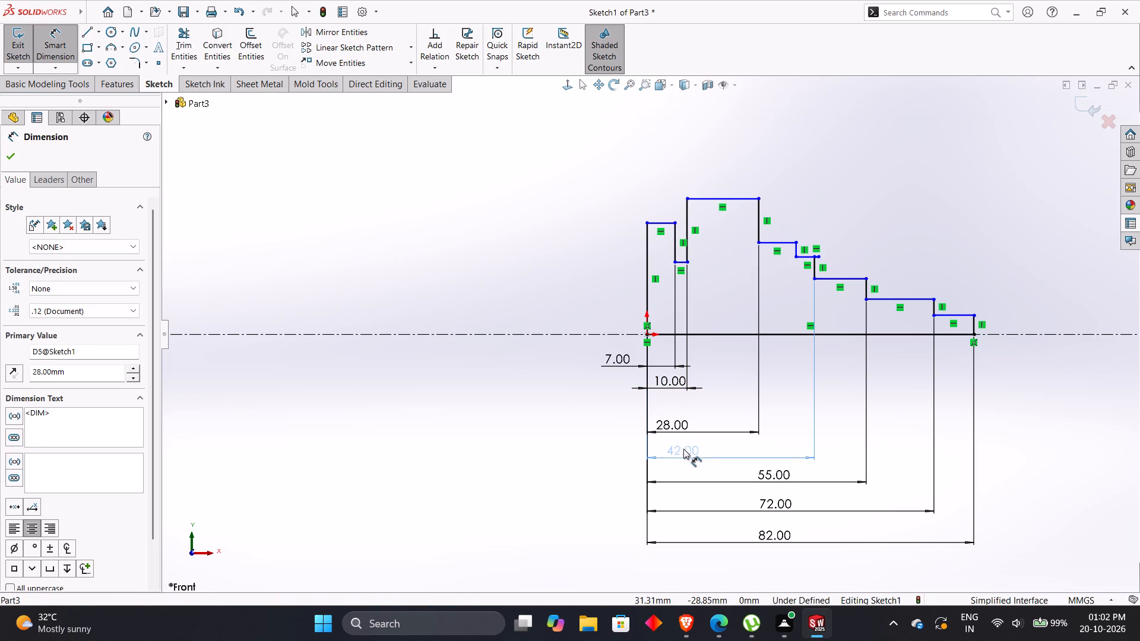
drag(683, 449, 683, 449)
drag(764, 477, 673, 478)
drag(759, 508, 670, 504)
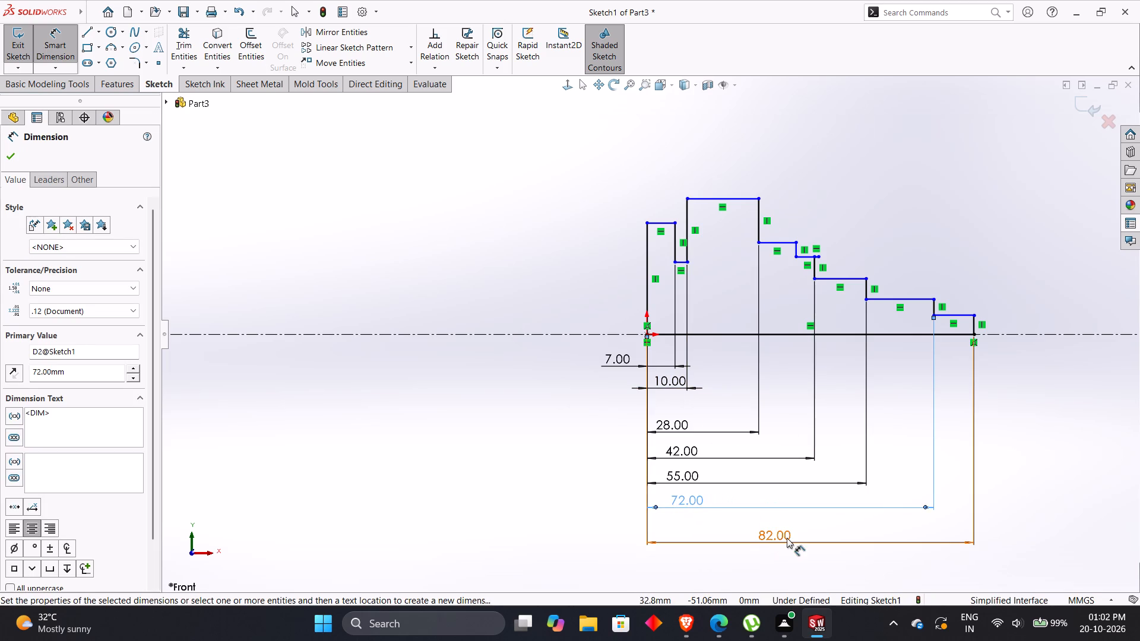
drag(787, 538, 698, 525)
drag(666, 380, 662, 382)
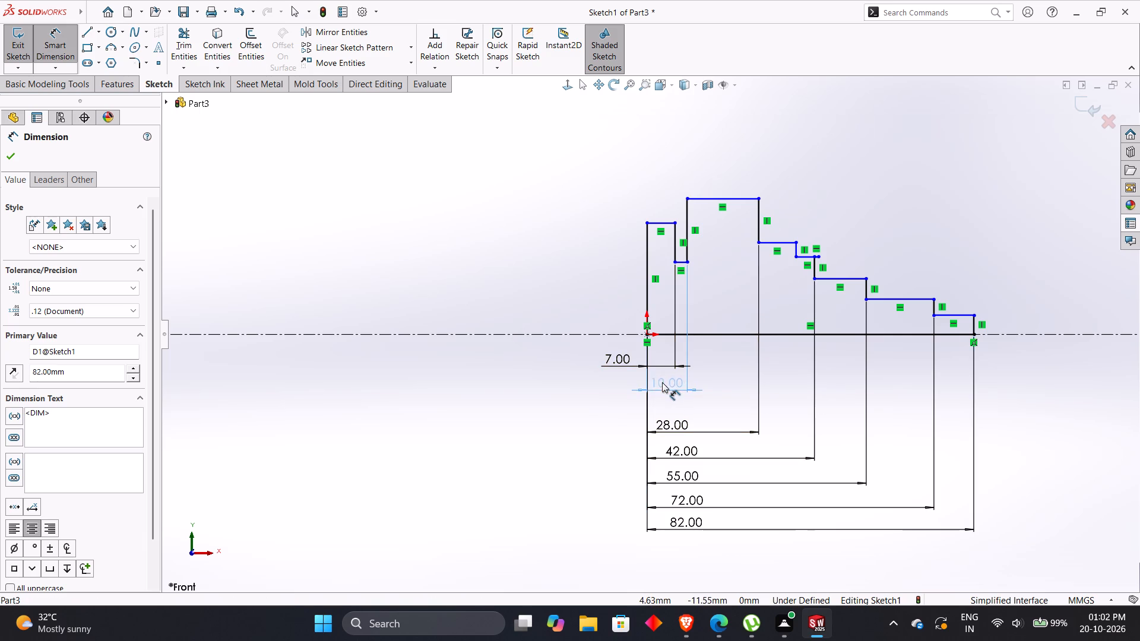
drag(662, 382, 661, 402)
drag(617, 358, 654, 377)
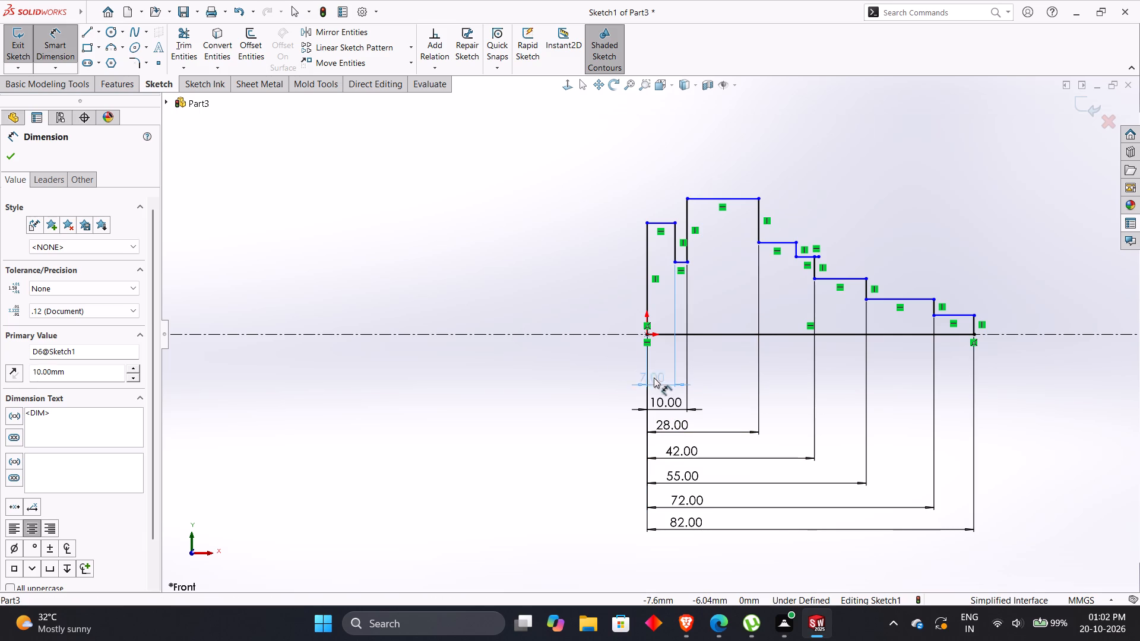
drag(654, 377, 658, 382)
click(568, 389)
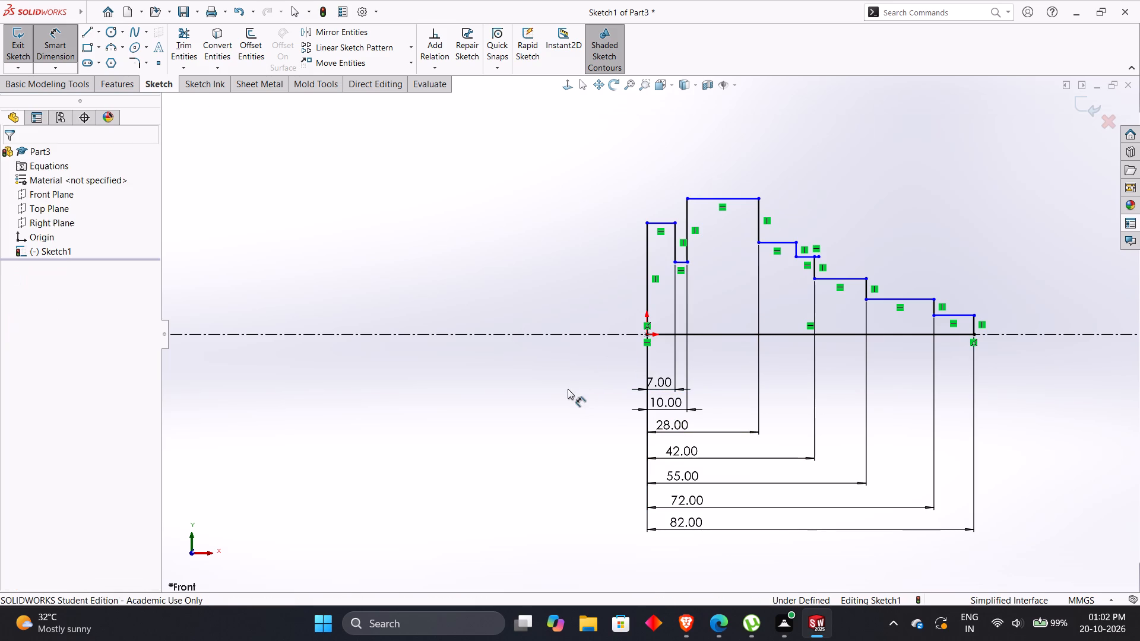
Check the drawing and dimension the thin end step's diameter as 8 mm across the centerline.
key(alt+Tab)
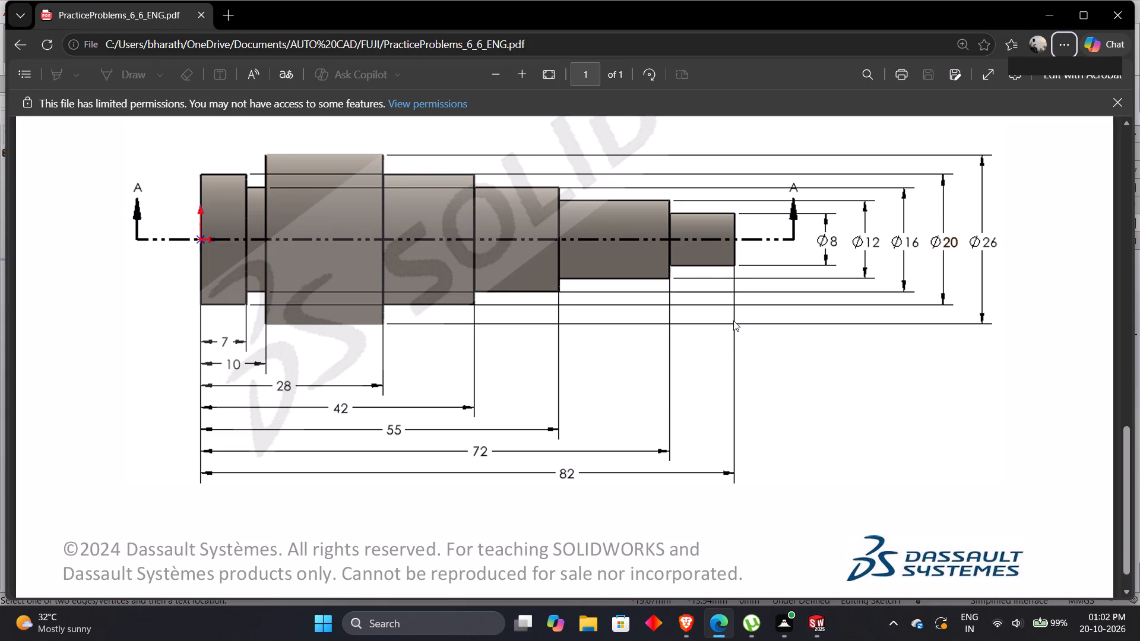
key(alt+Tab)
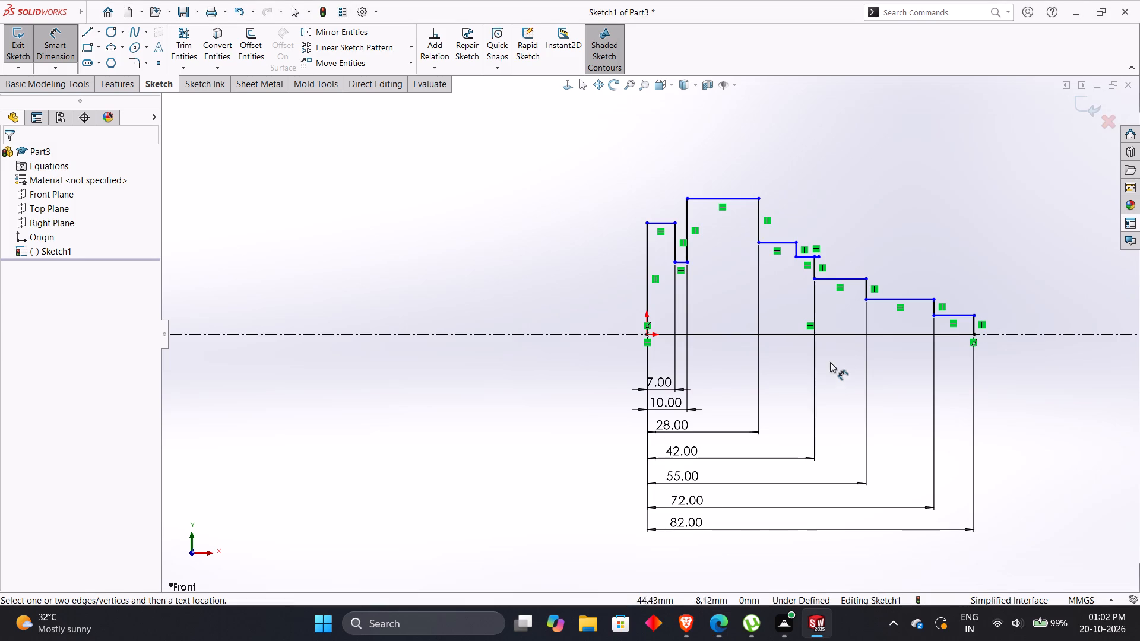
click(964, 315)
click(991, 332)
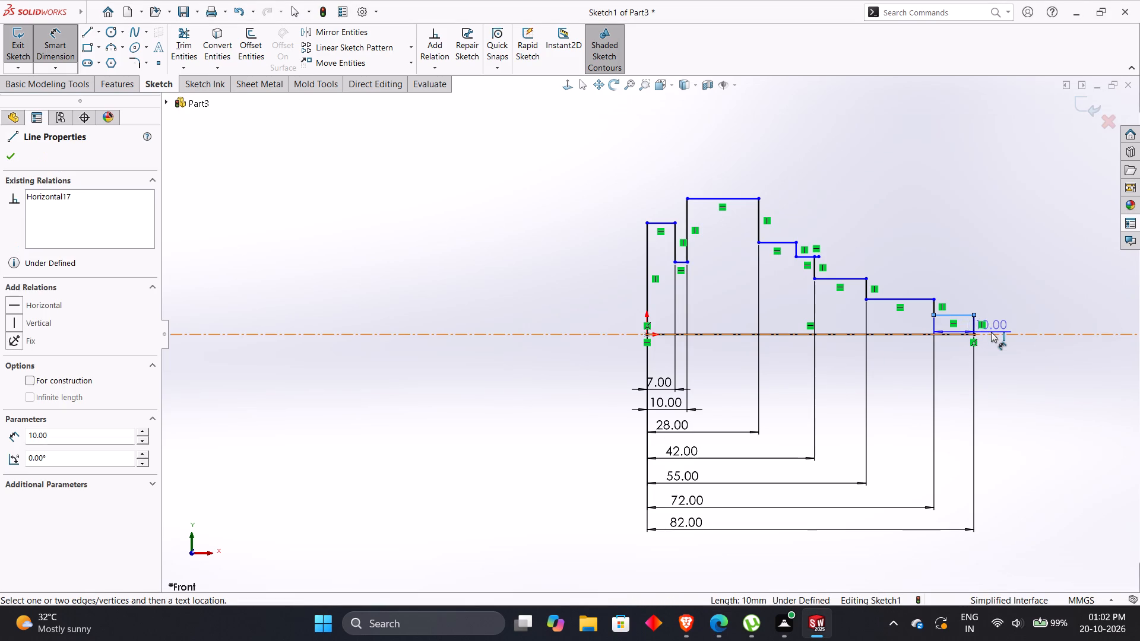
click(1031, 380)
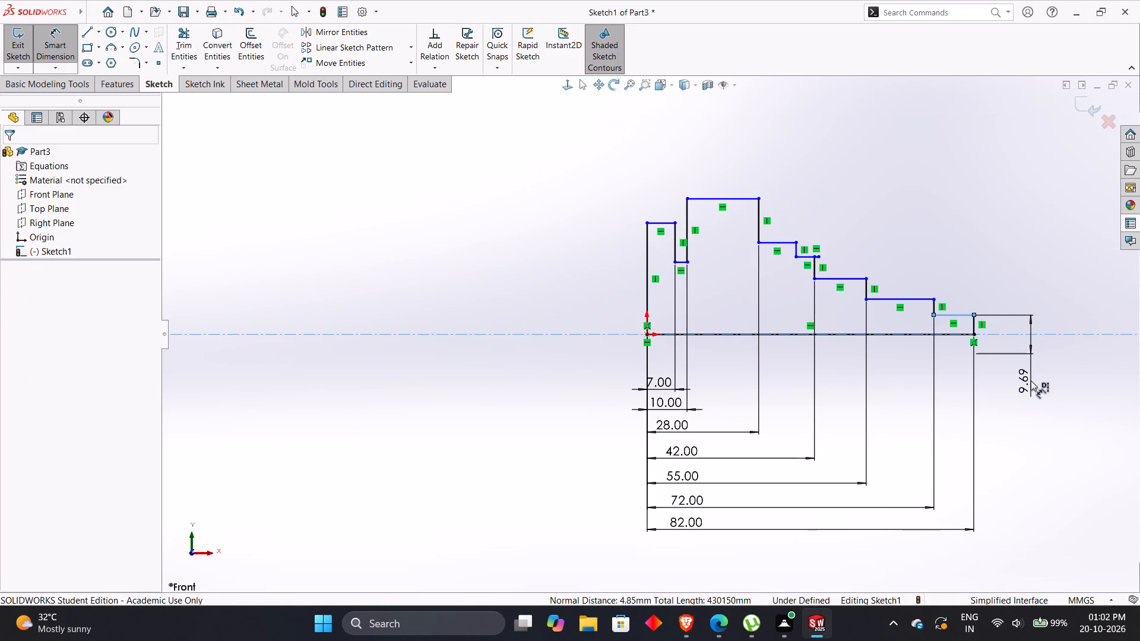
key(8)
key(Return)
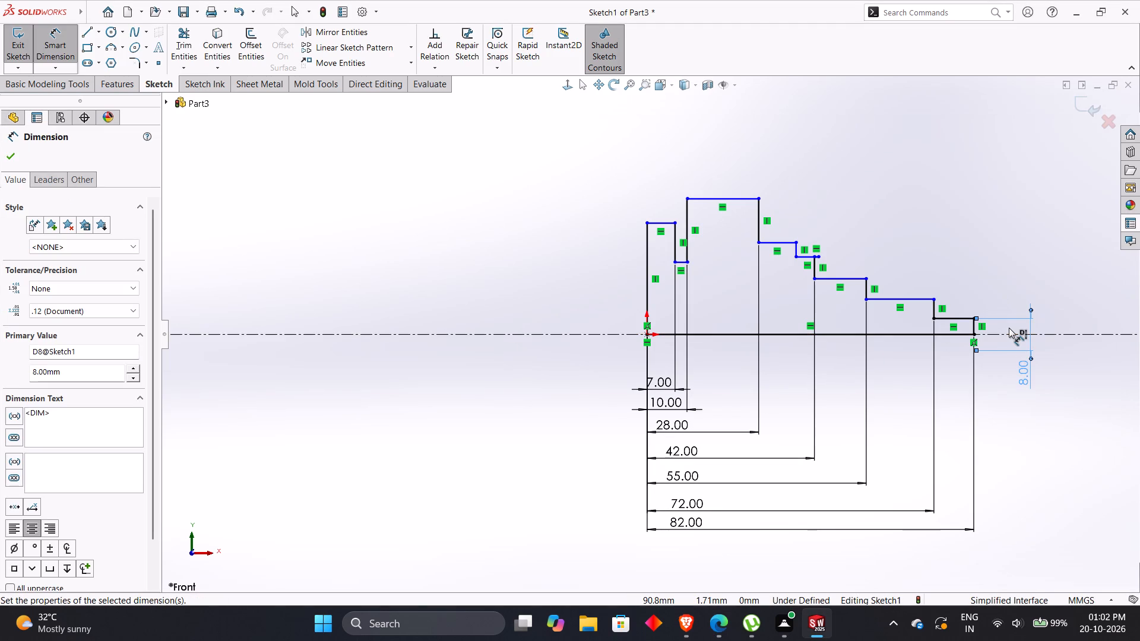
Check the drawing and dimension the diameter of the step between 55 and 72 mm as 12 mm across the centerline.
ctrl+middle_drag(1009, 328, 792, 358)
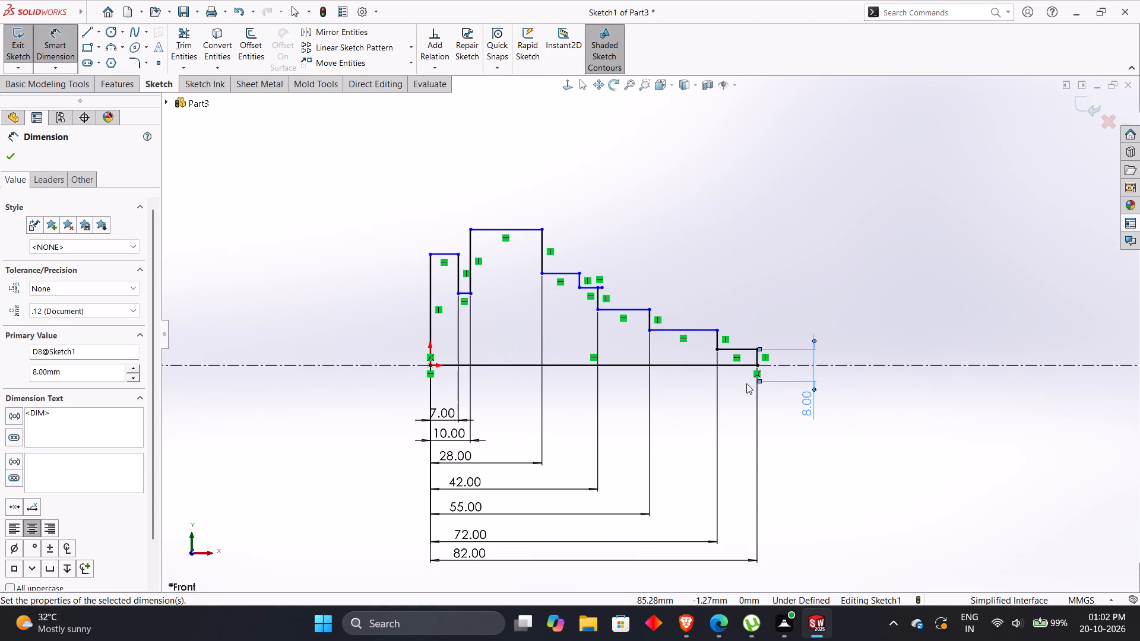
key(alt+Tab)
key(alt+Tab)
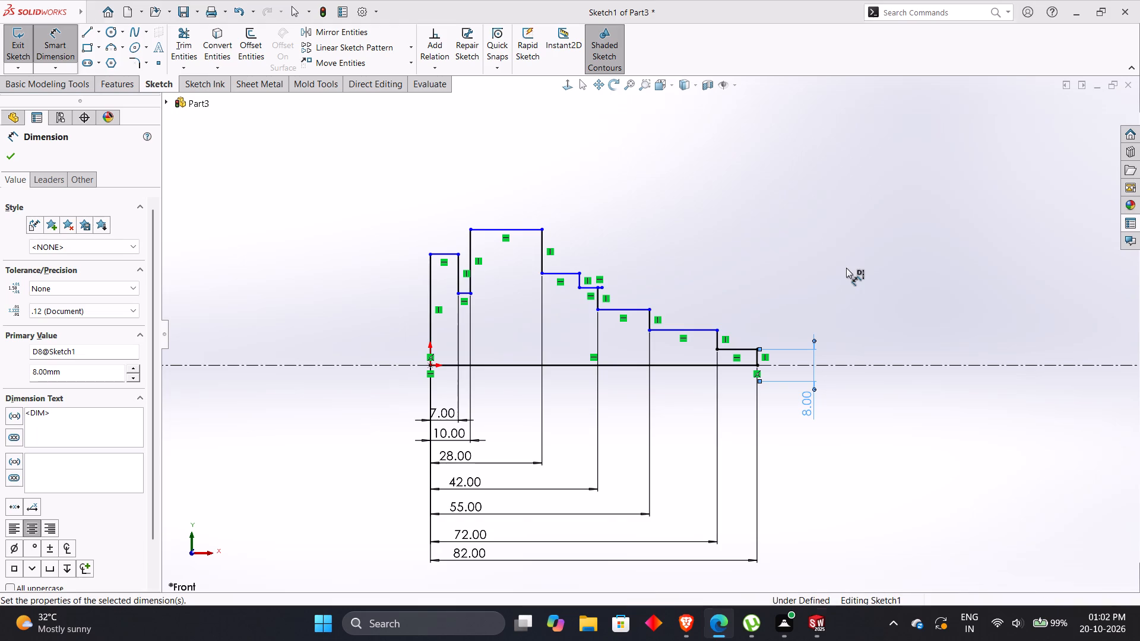
click(698, 329)
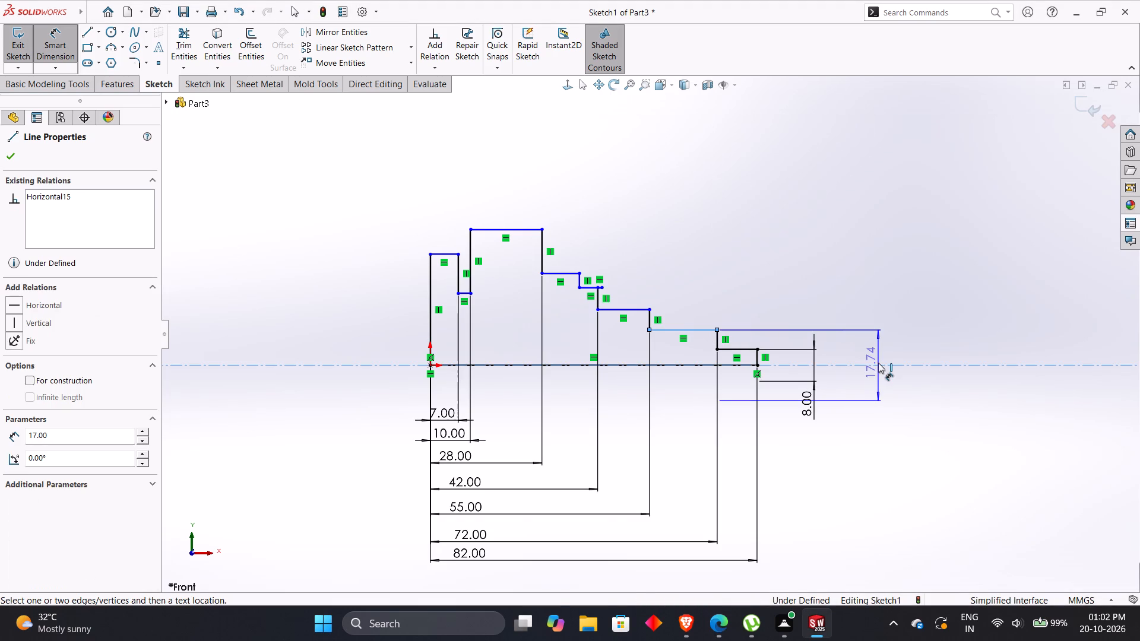
click(878, 366)
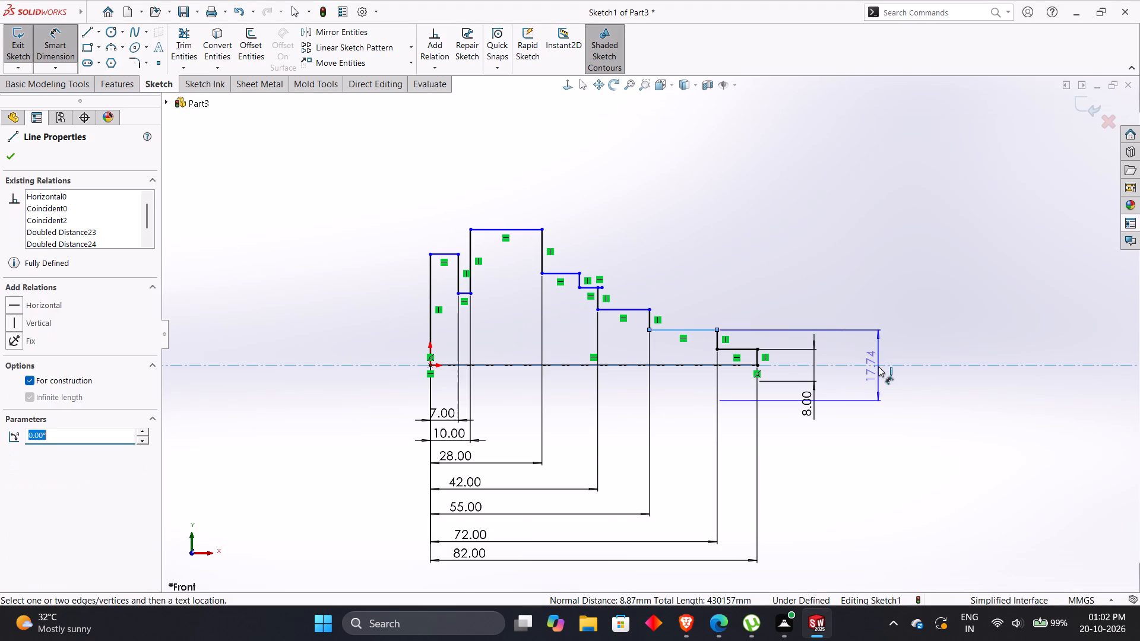
text(12)
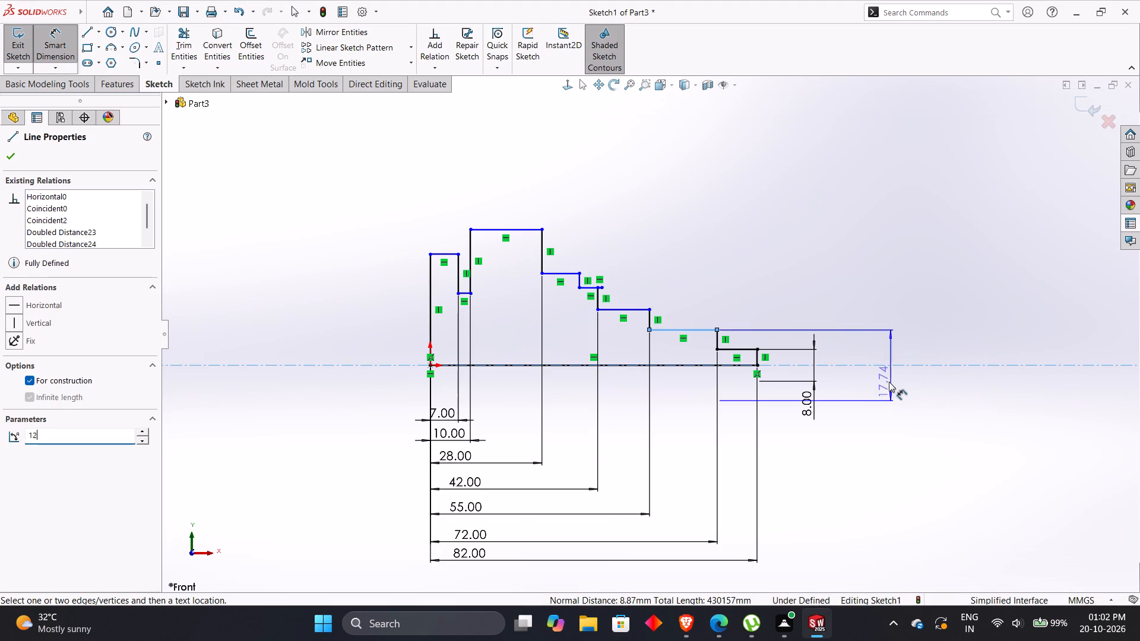
click(872, 376)
text(12)
key(Return)
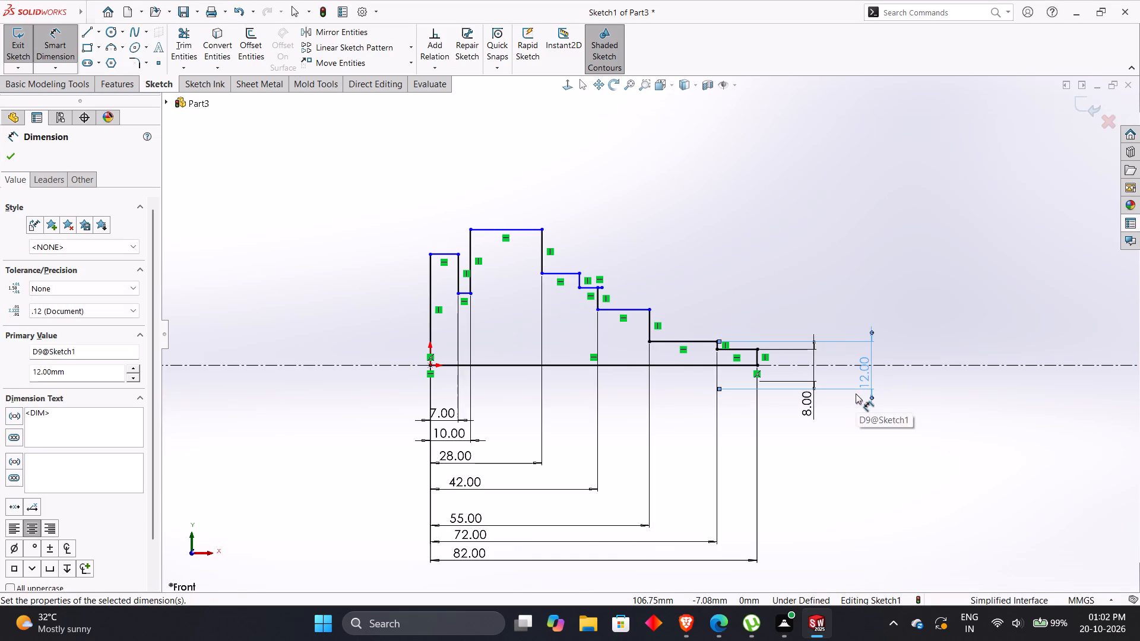
Check the drawing and dimension the diameter of the step between 42 and 55 mm as 16 mm across the centerline.
key(alt+Tab)
key(alt+Tab)
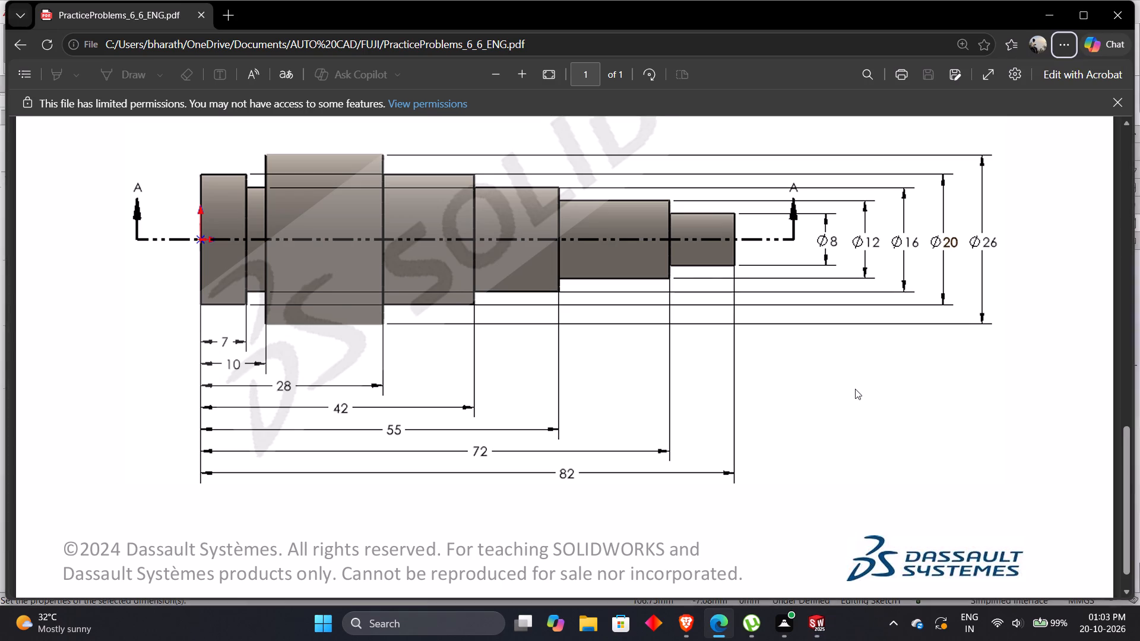
click(672, 344)
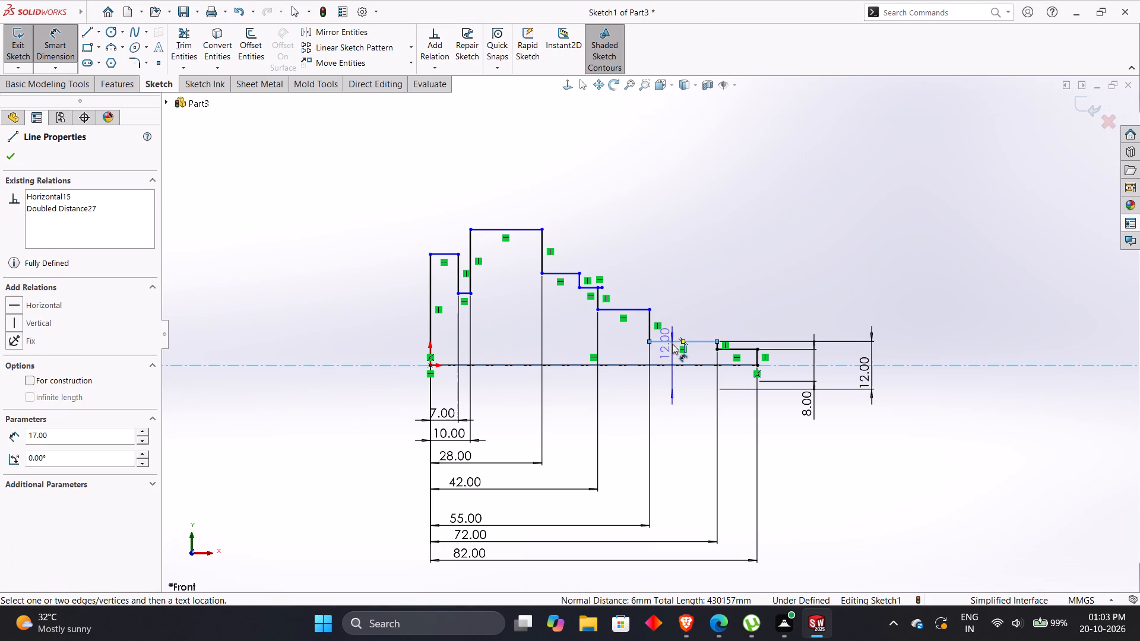
key(Escape)
key(Escape)
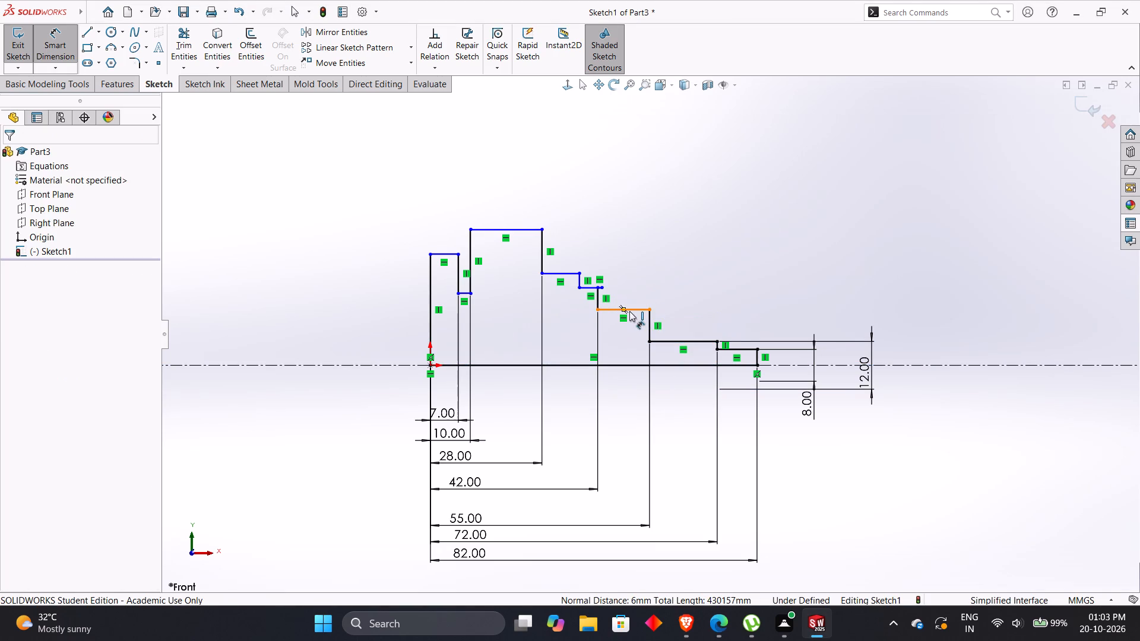
click(629, 310)
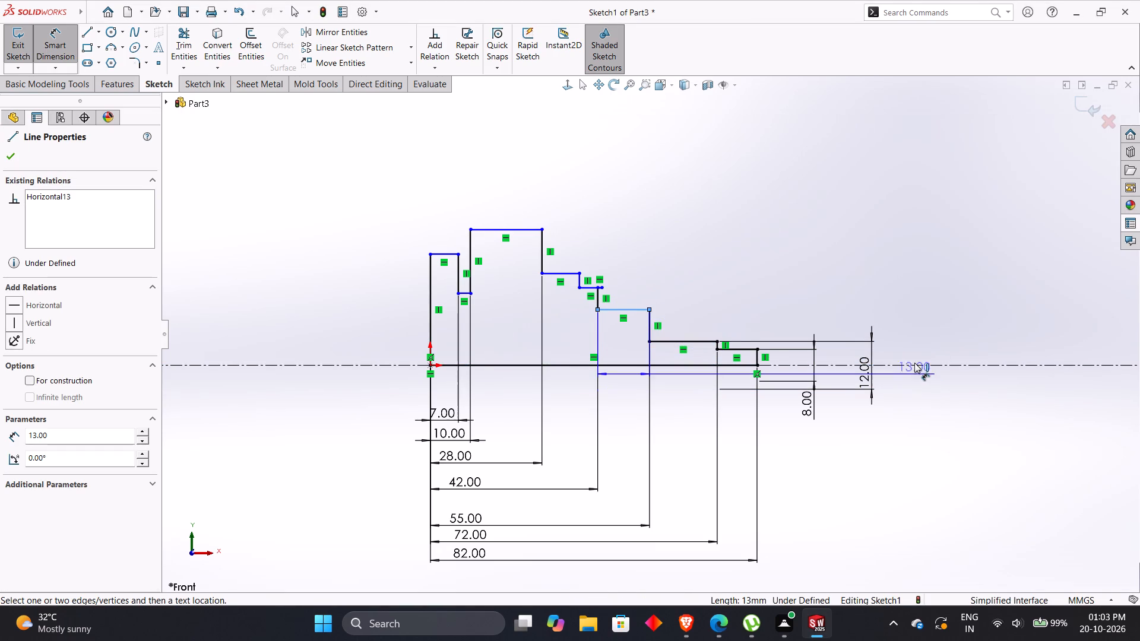
click(919, 365)
click(919, 375)
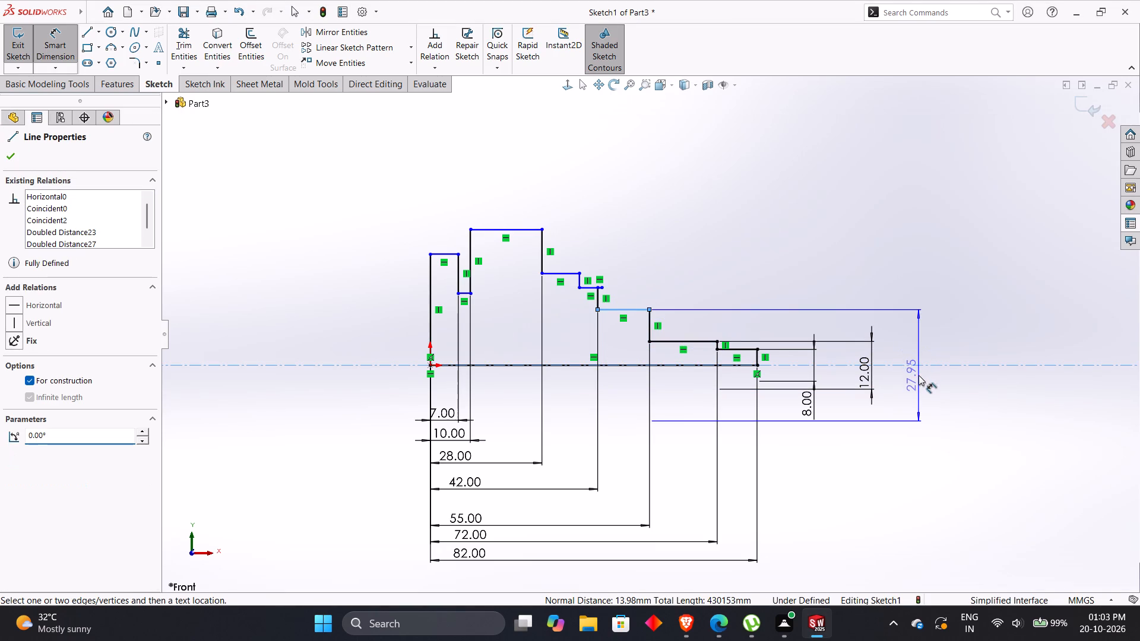
text(16)
key(Return)
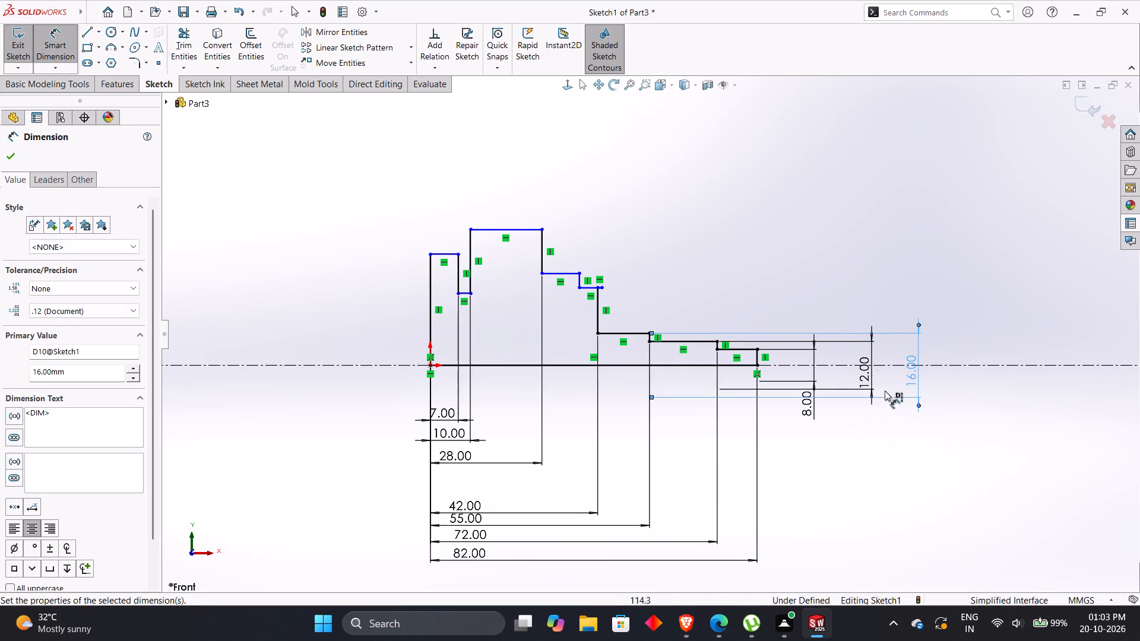
Dimension the short horizontal segment at the 42 mm edge as a 20 mm diameter across the centerline.
click(590, 288)
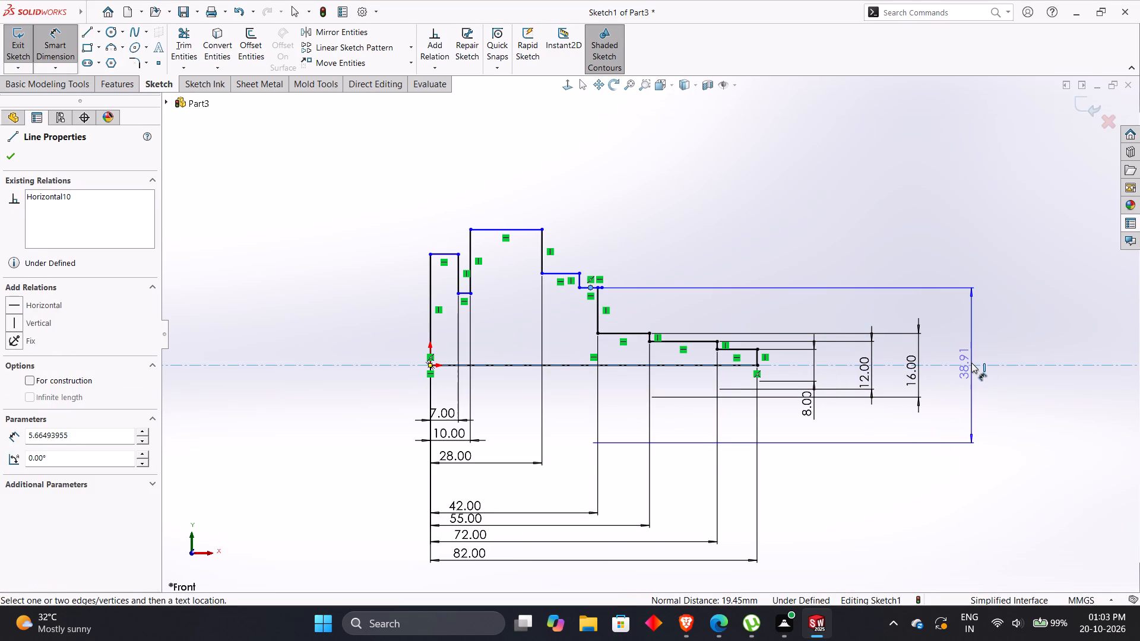
click(971, 363)
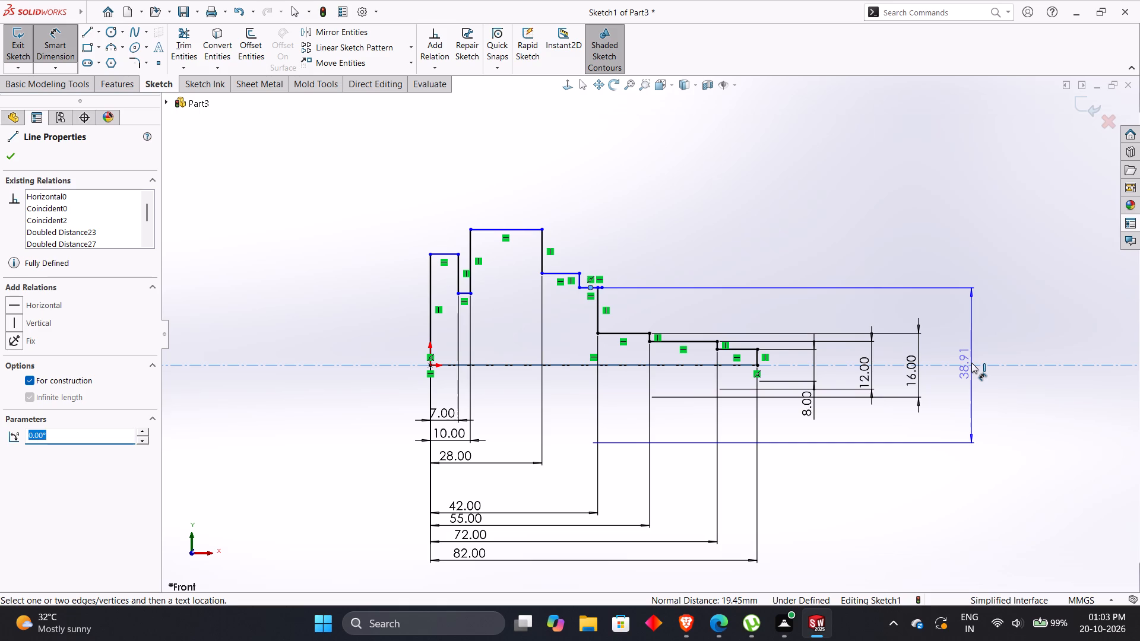
click(971, 363)
text(20)
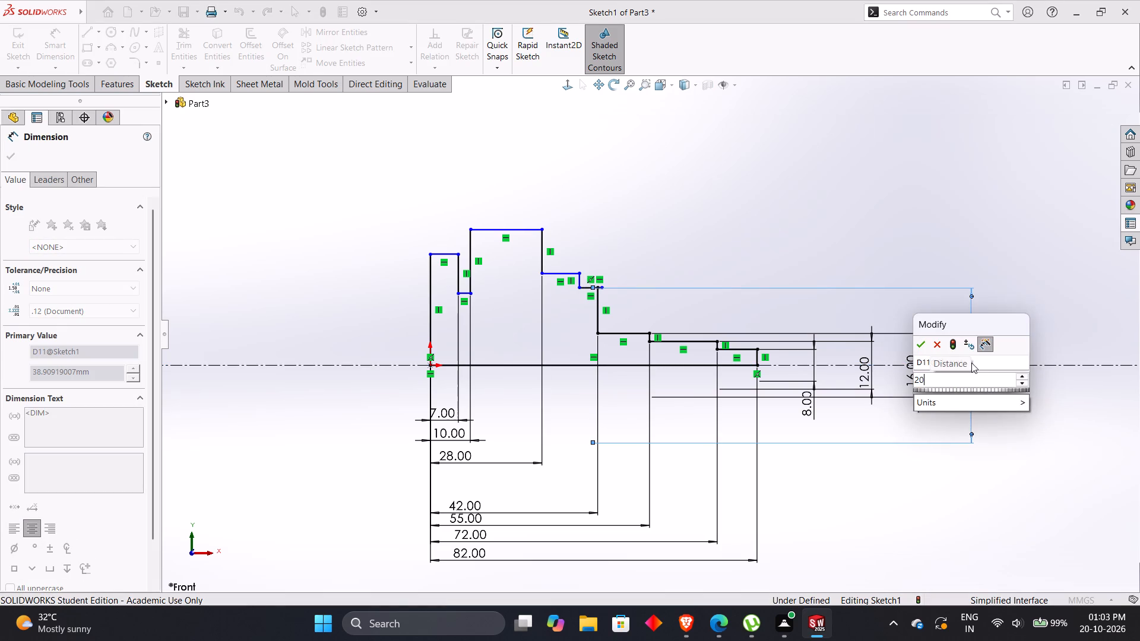
key(Return)
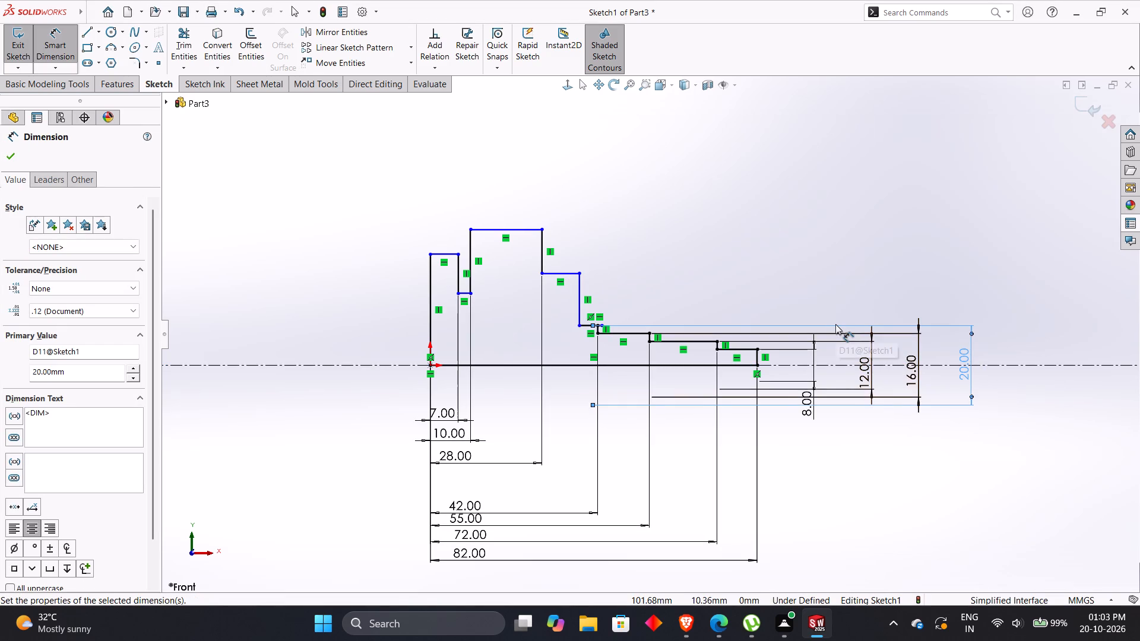
Check the drawing and dimension the tall collar's diameter as 26 mm across the centerline.
key(alt+Tab)
key(alt+Tab)
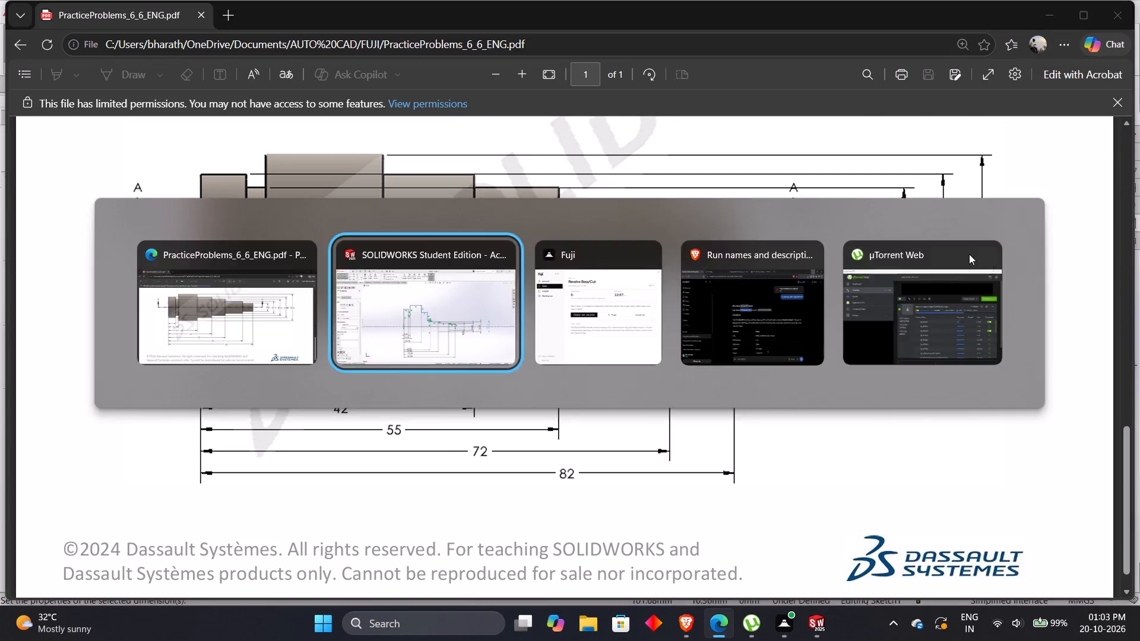
click(527, 228)
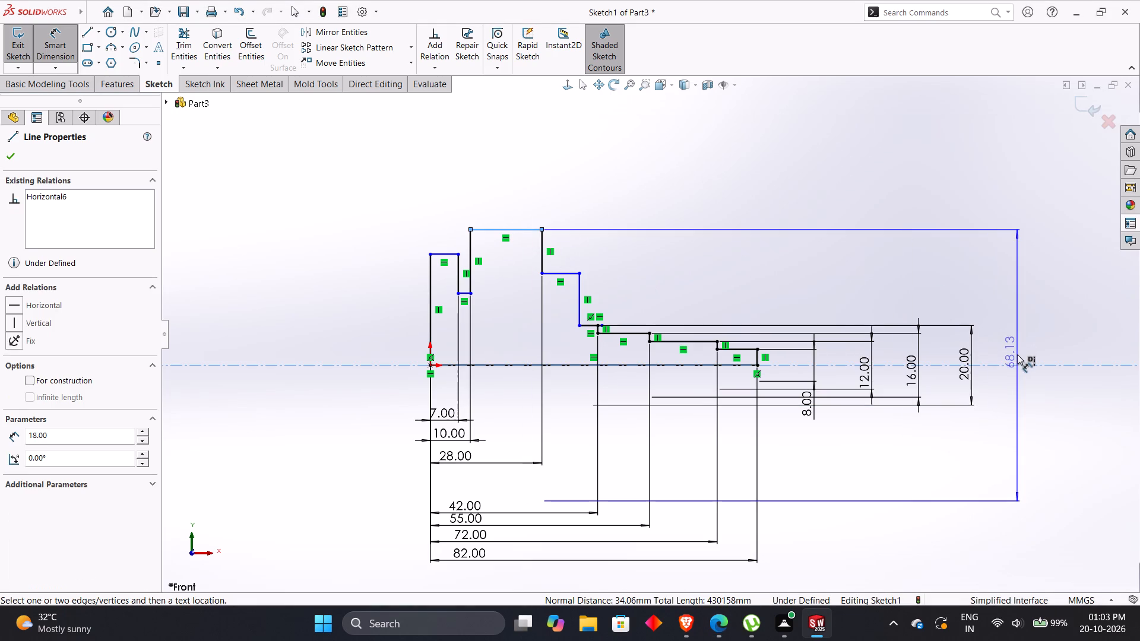
click(1018, 372)
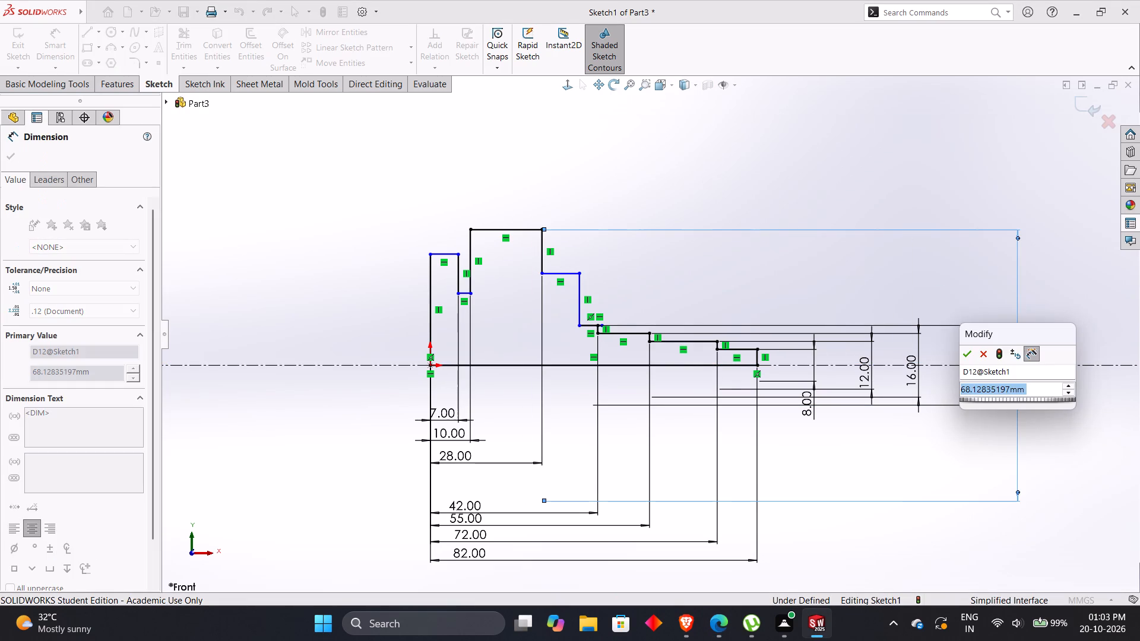
text(26)
key(Return)
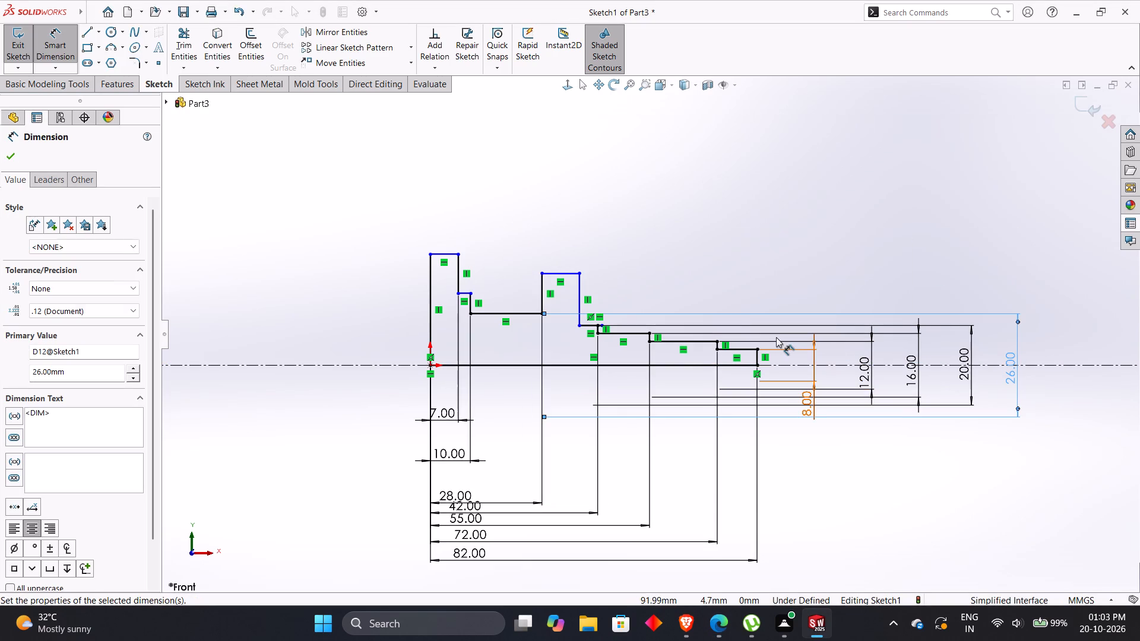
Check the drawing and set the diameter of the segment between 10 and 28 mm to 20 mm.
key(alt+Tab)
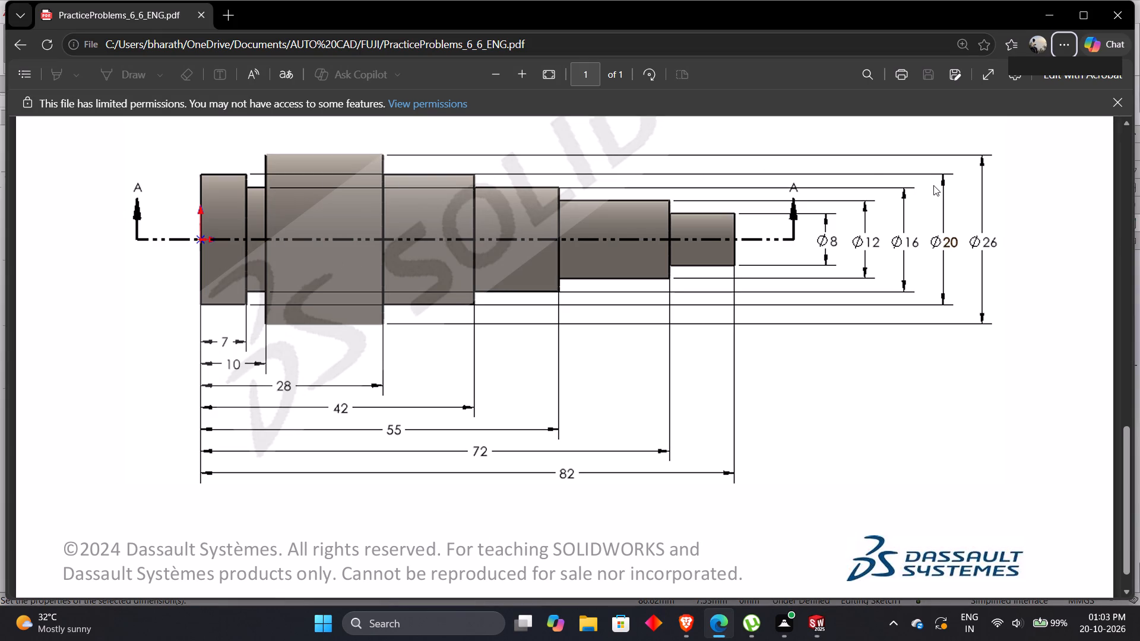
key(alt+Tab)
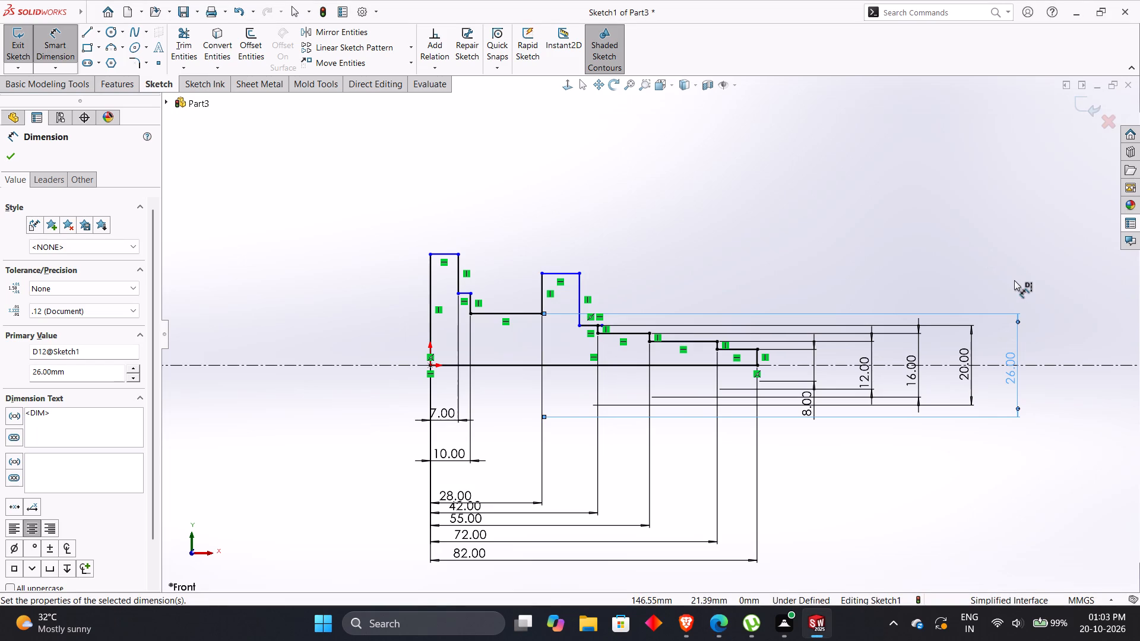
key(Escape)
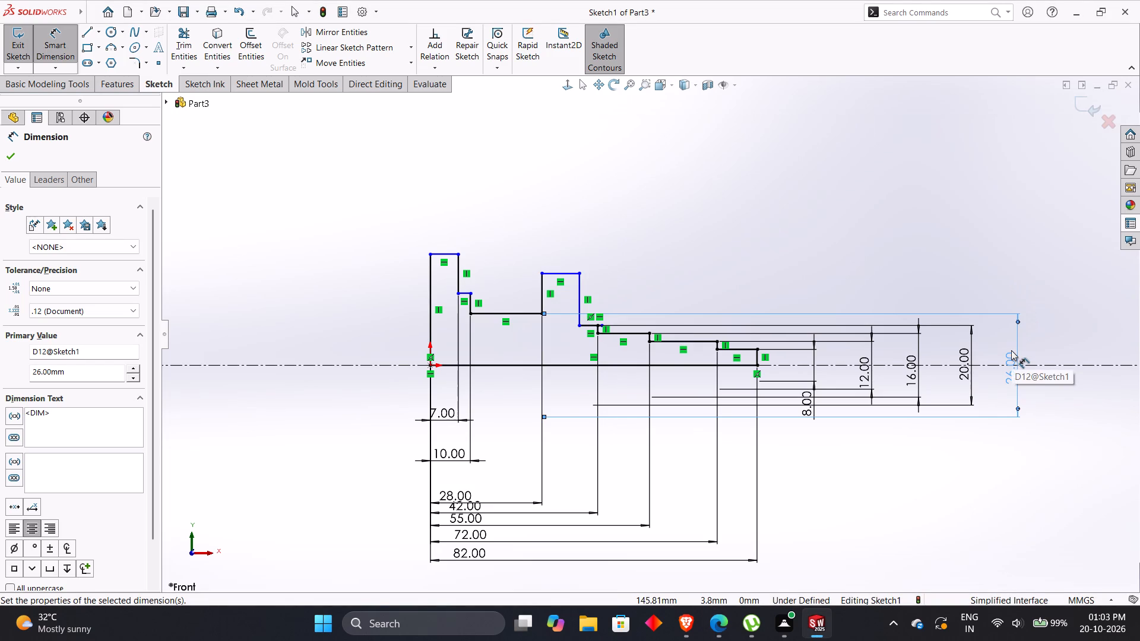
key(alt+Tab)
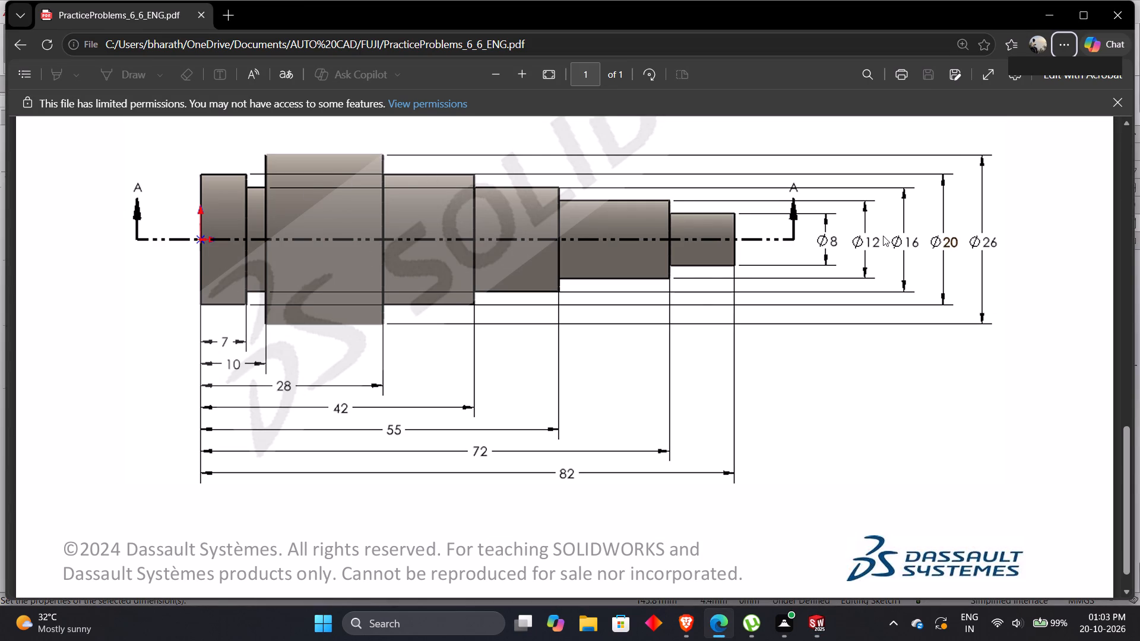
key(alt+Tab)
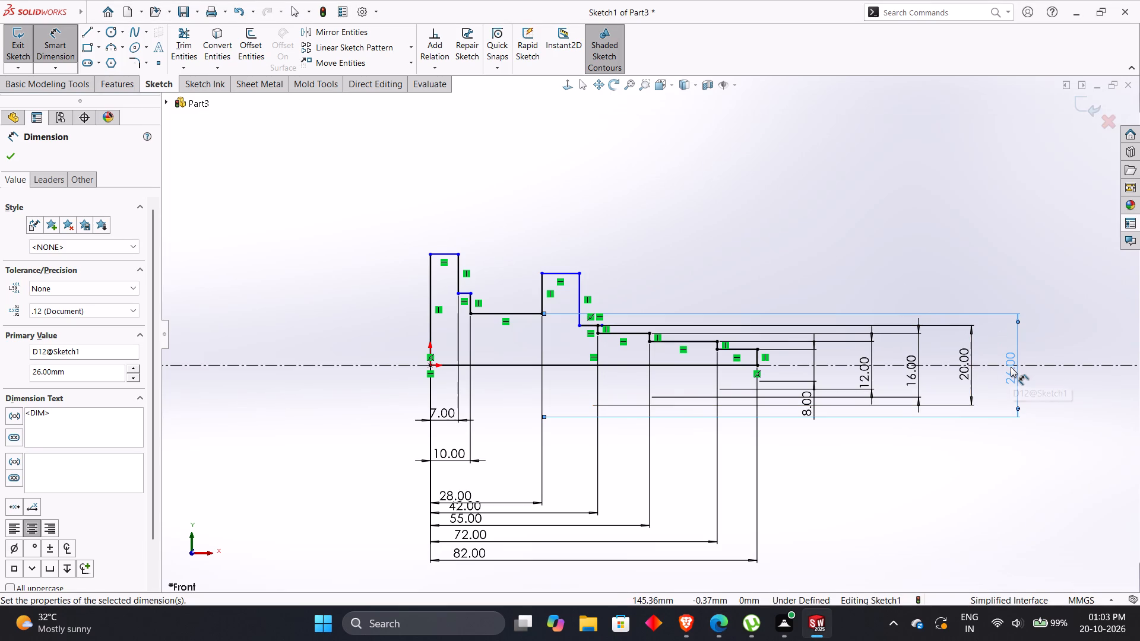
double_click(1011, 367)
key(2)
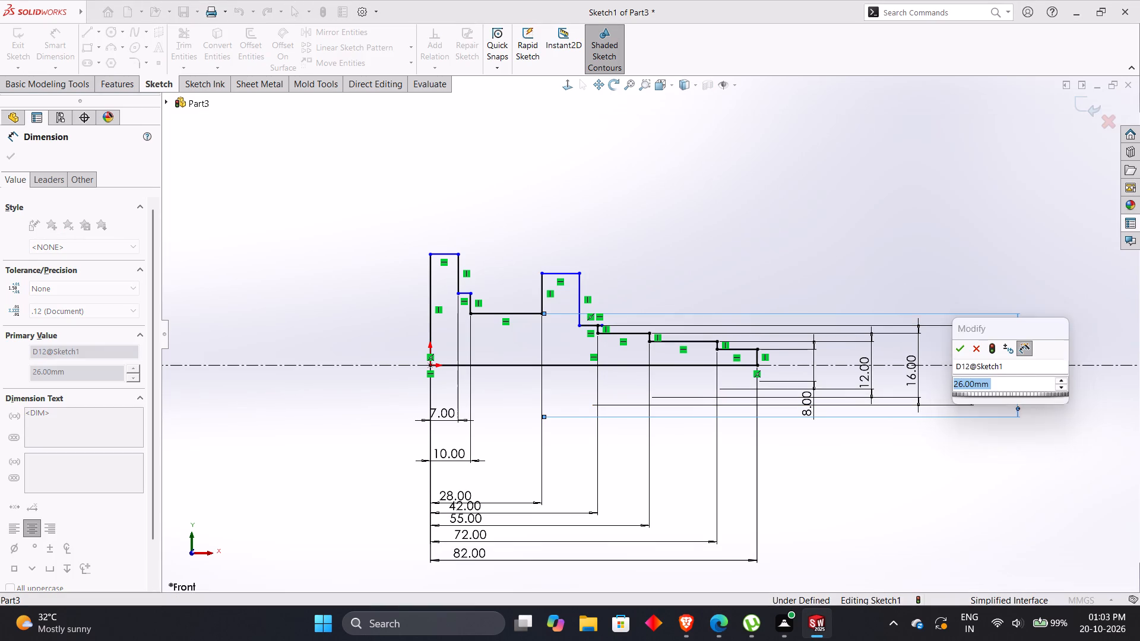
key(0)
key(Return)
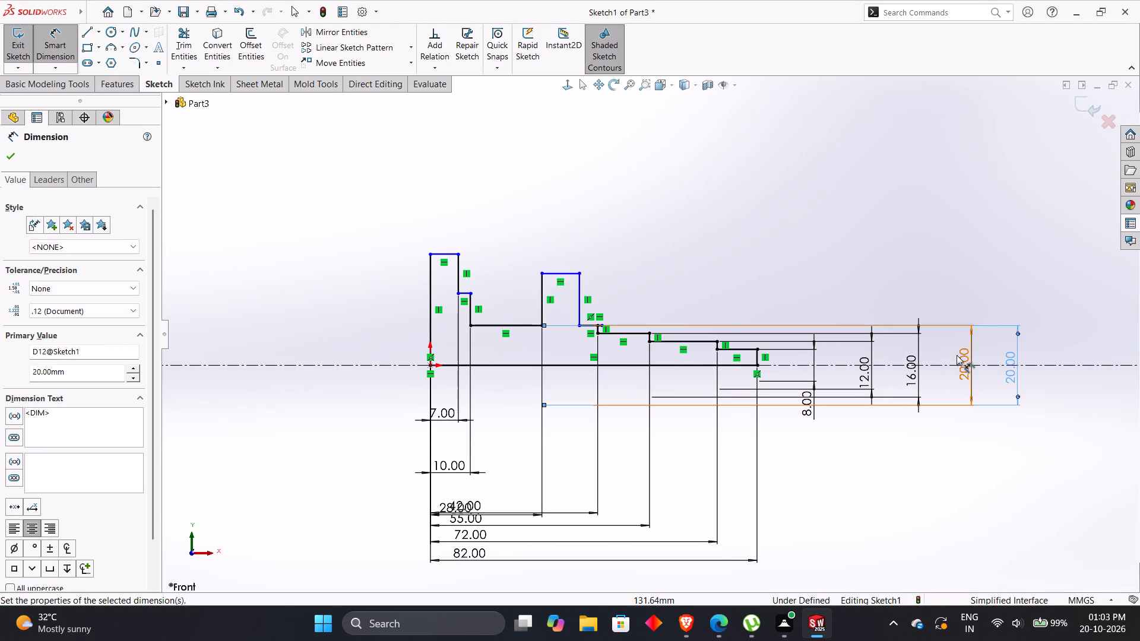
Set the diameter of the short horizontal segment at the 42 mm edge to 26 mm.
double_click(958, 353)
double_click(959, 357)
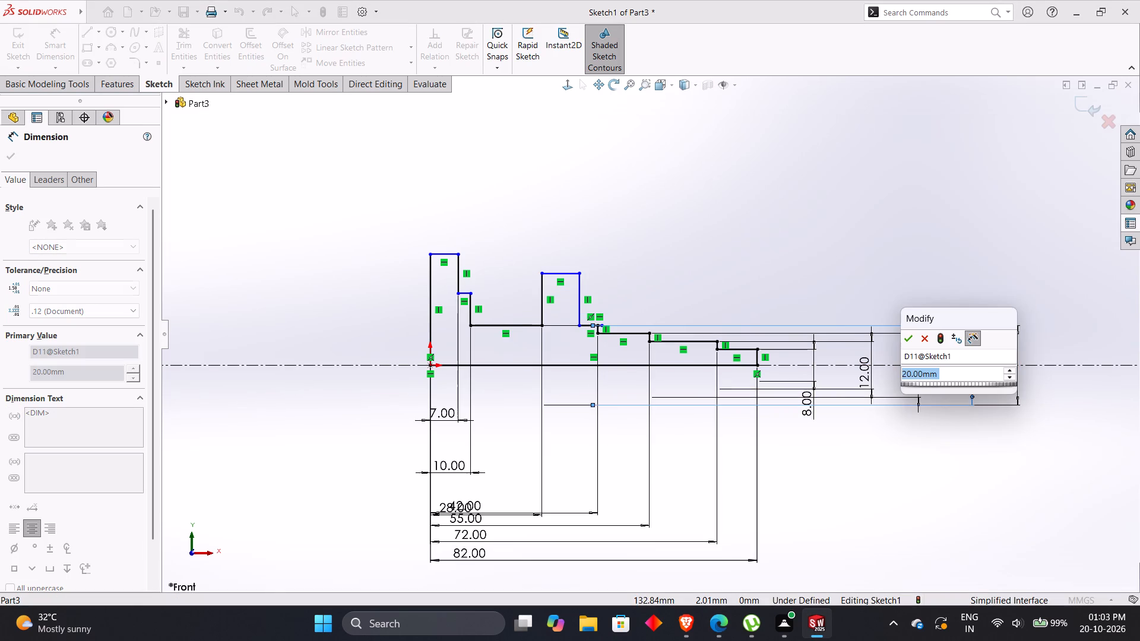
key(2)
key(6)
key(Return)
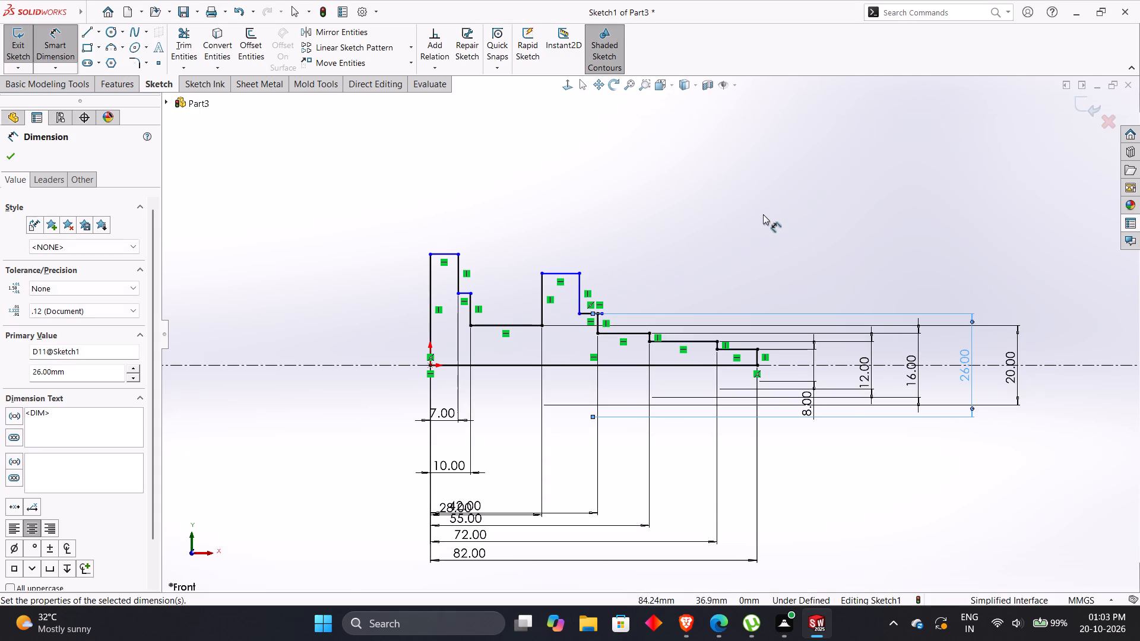
Delete the 26 mm and 20 mm diameter dimensions from the sketch.
click(760, 209)
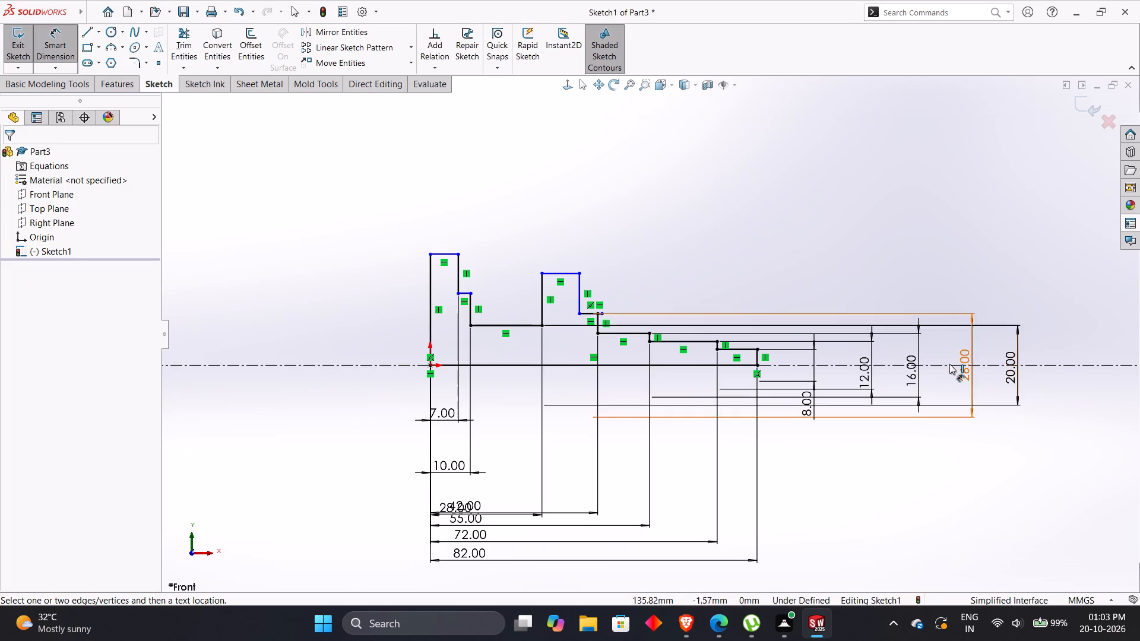
click(961, 366)
key(Delete)
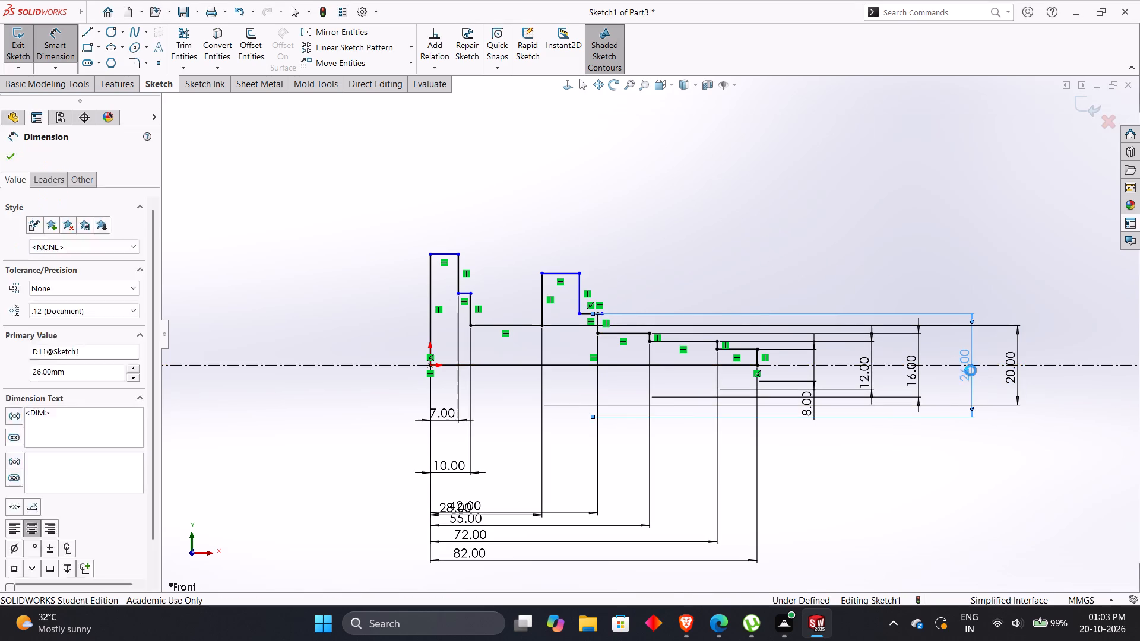
click(1005, 379)
key(Delete)
Move the overshooting endpoint of the short horizontal segment onto the vertical line at the 42 mm edge to close the profile.
scroll(611, 329, down, 1)
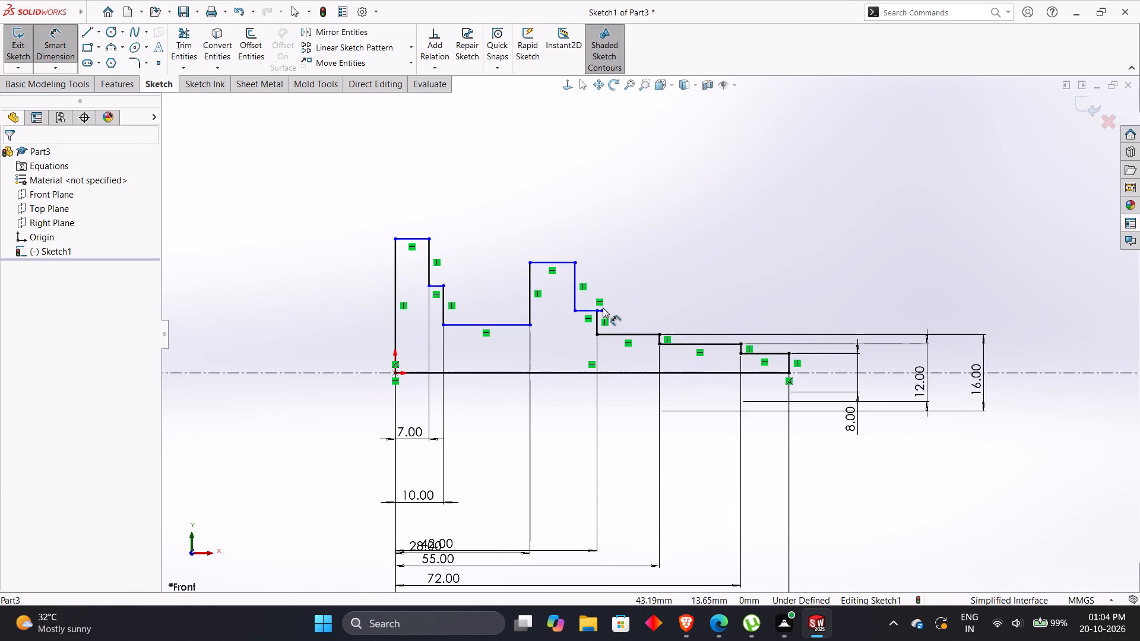
drag(603, 310, 612, 302)
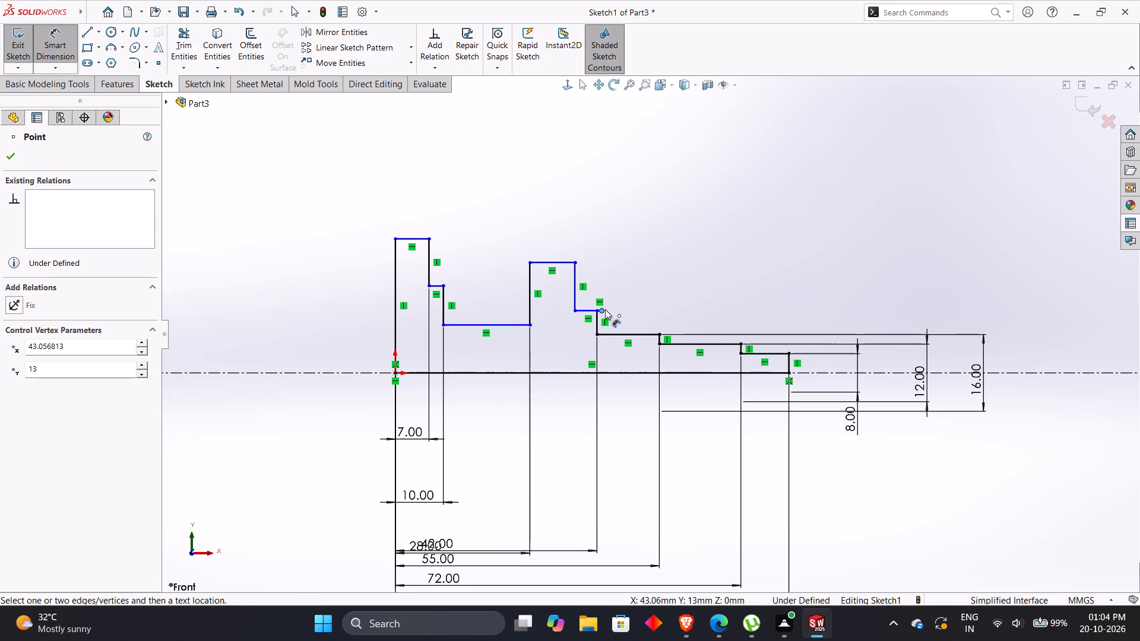
key(Escape)
key(Escape)
key(Escape)
drag(600, 310, 615, 294)
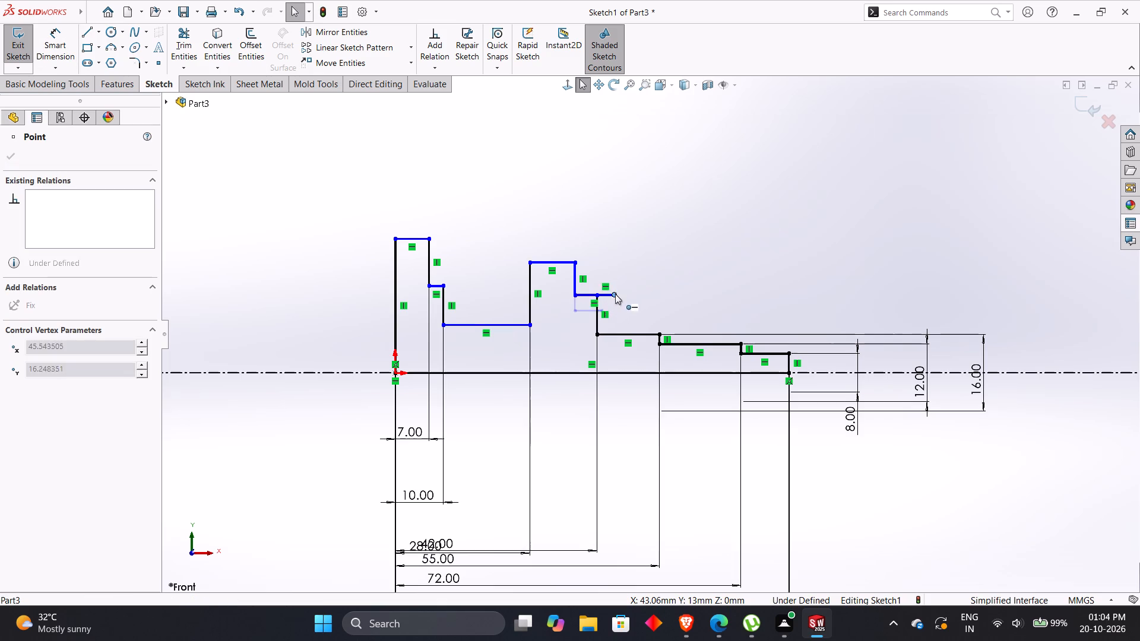
drag(615, 294, 609, 300)
key(Escape)
key(Escape)
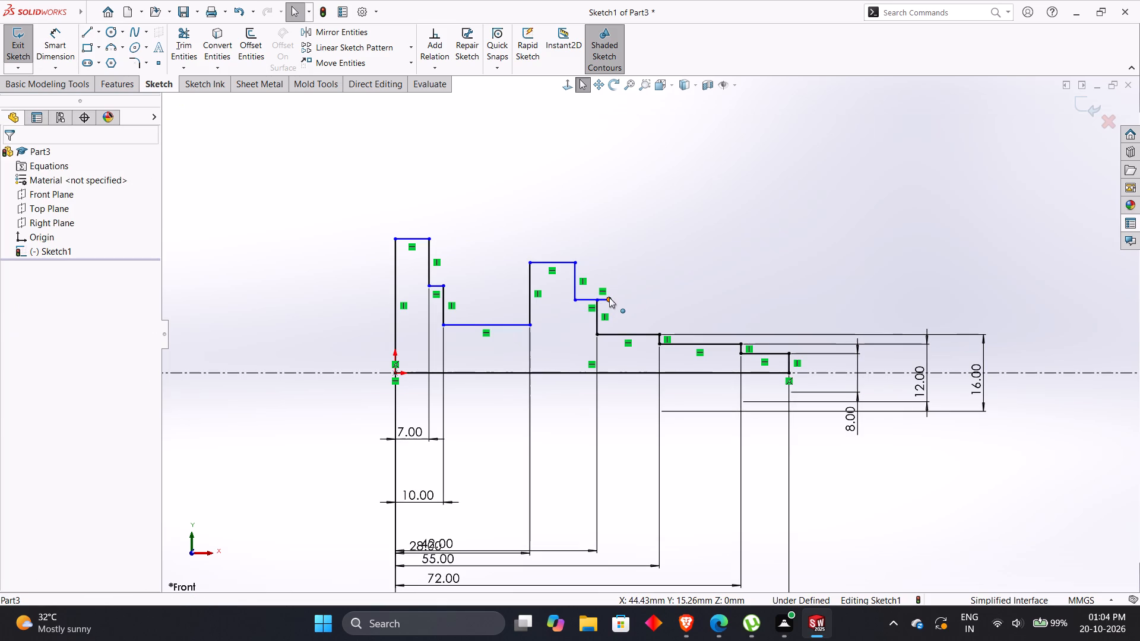
drag(609, 297, 596, 299)
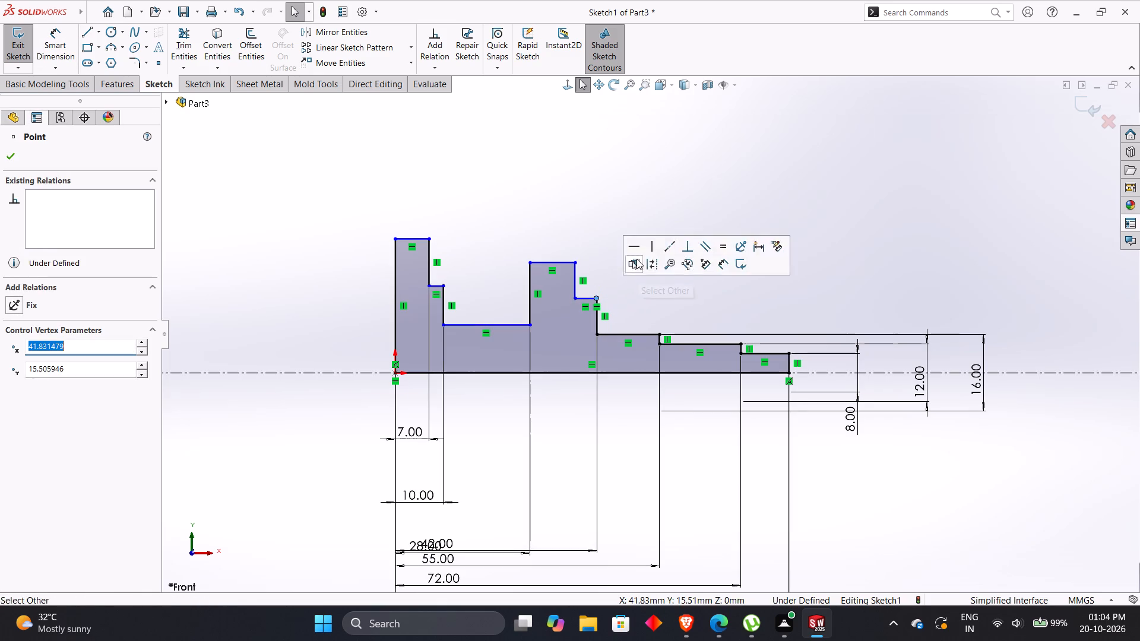
click(572, 191)
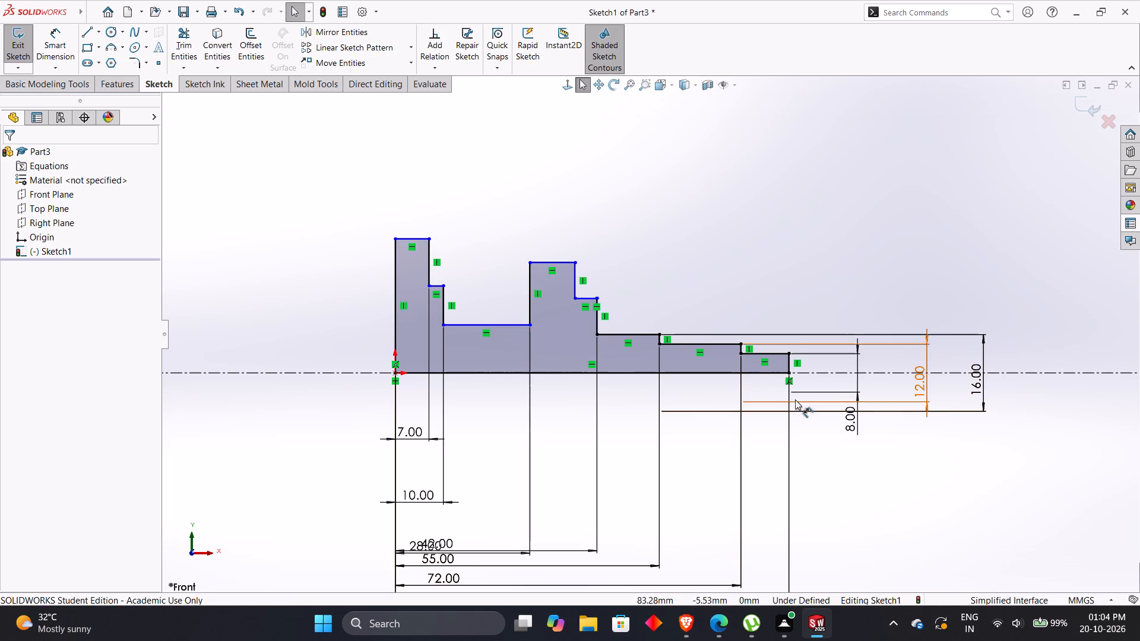
Check the drawing and reposition the 8 mm diameter dimension text near the centerline beside the shaft's small end.
key(alt+Tab)
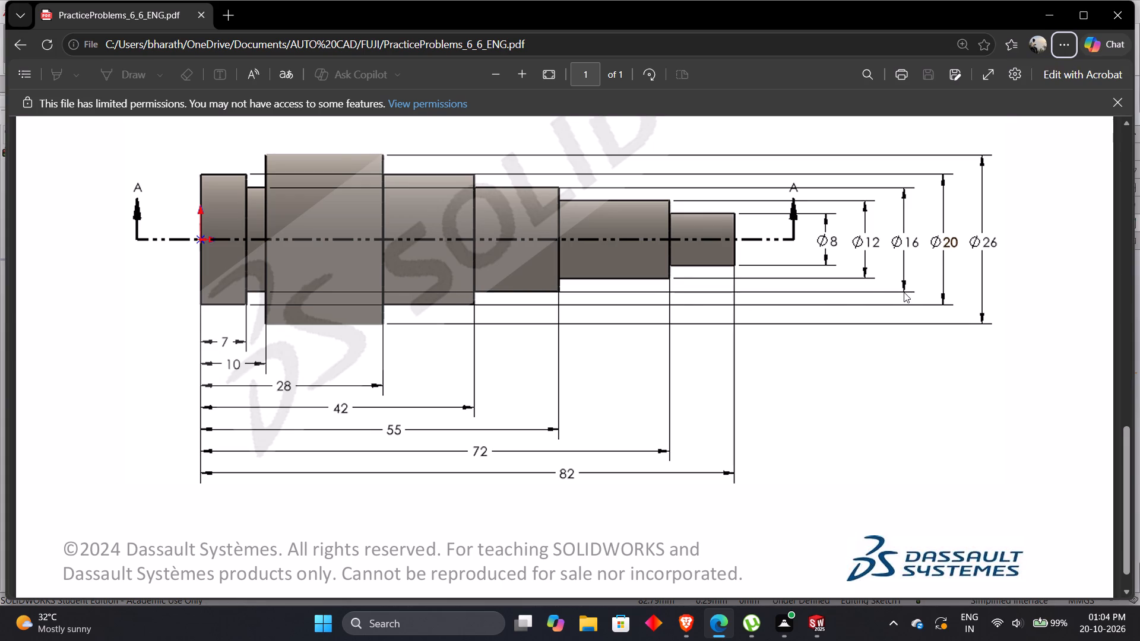
key(alt+Tab)
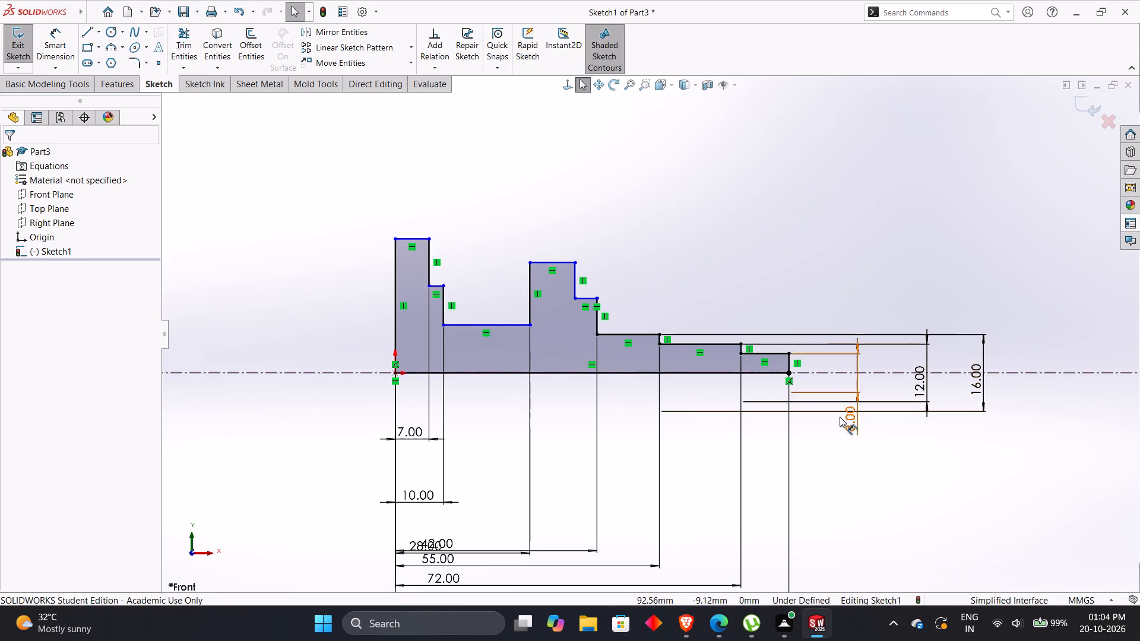
drag(840, 417, 834, 369)
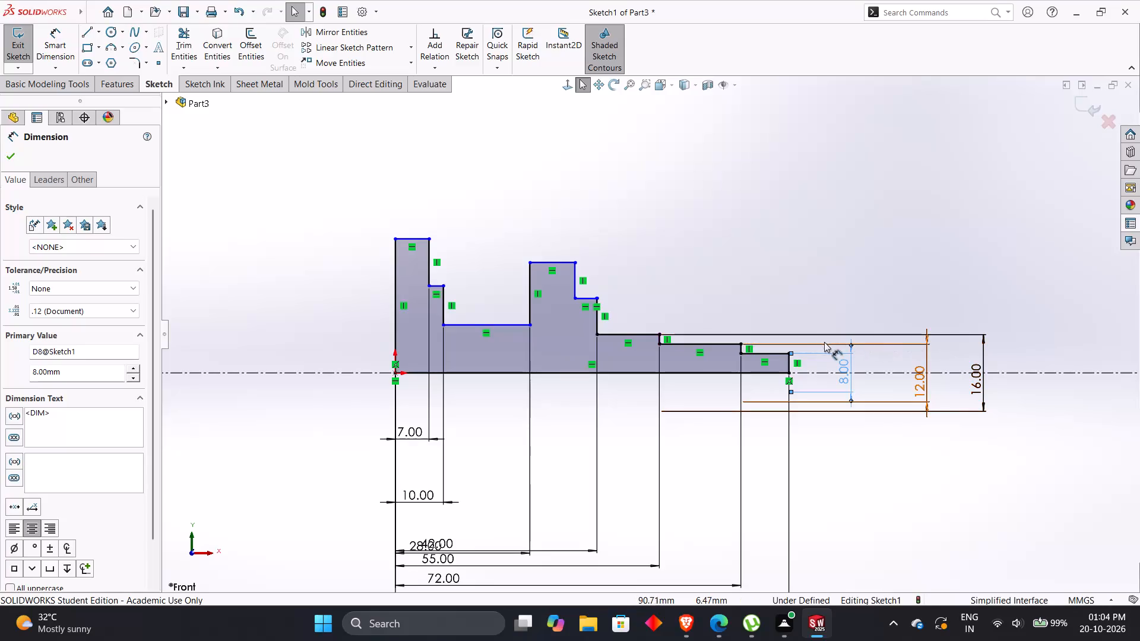
Check the drawing and dimension the diameter of the first 7 mm long segment as 20 mm across the centerline.
key(alt+Tab)
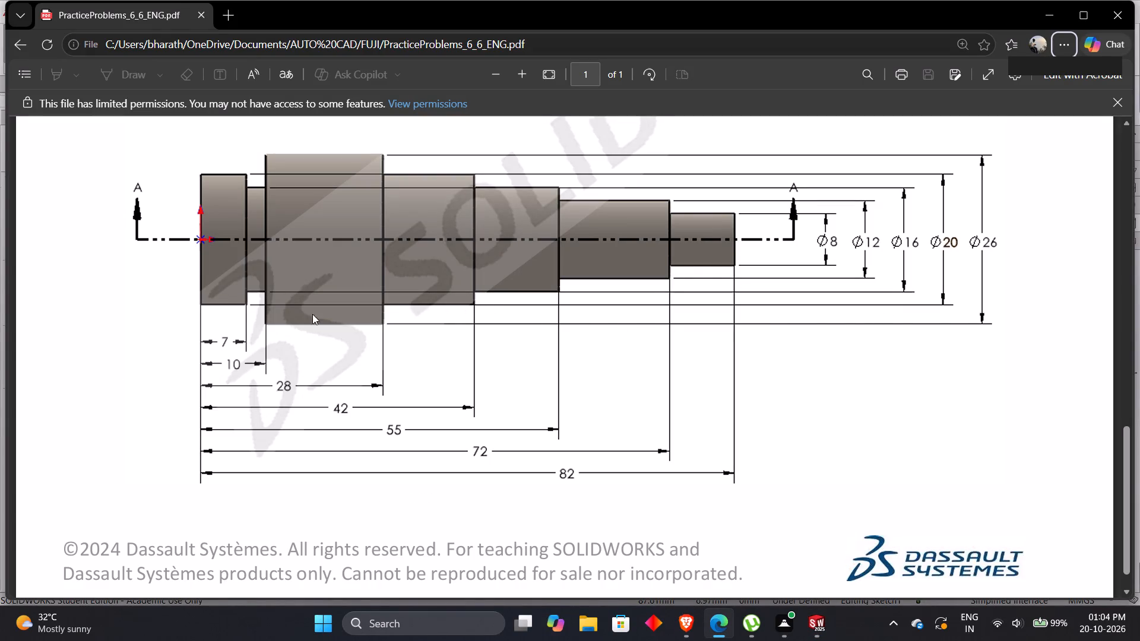
key(alt+Tab)
right_drag(271, 309, 269, 175)
click(417, 239)
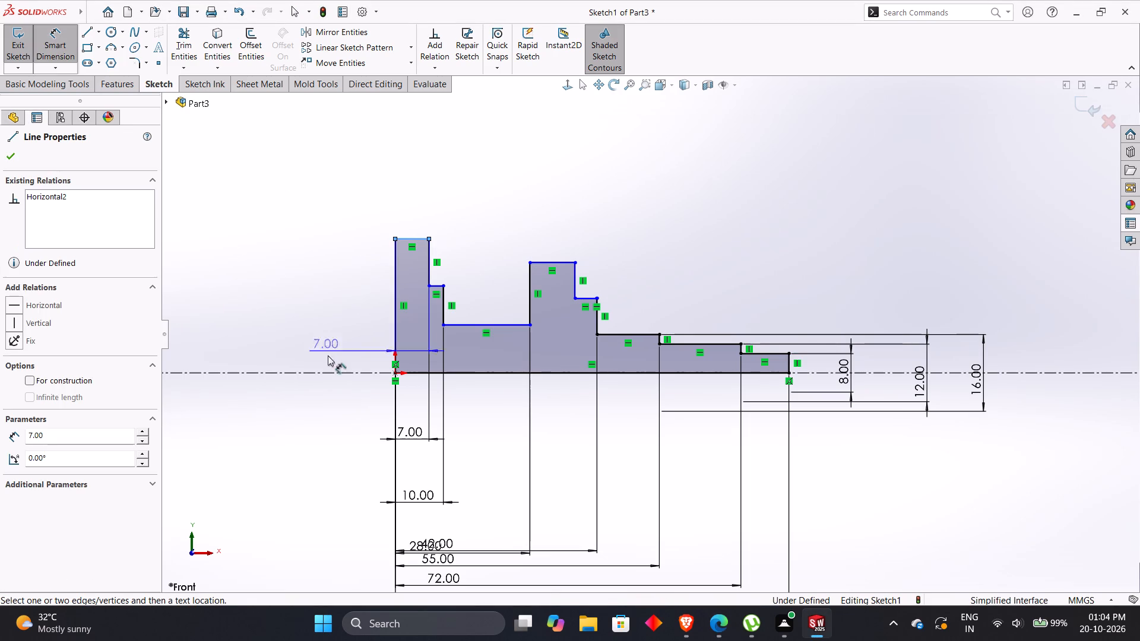
click(333, 372)
click(317, 376)
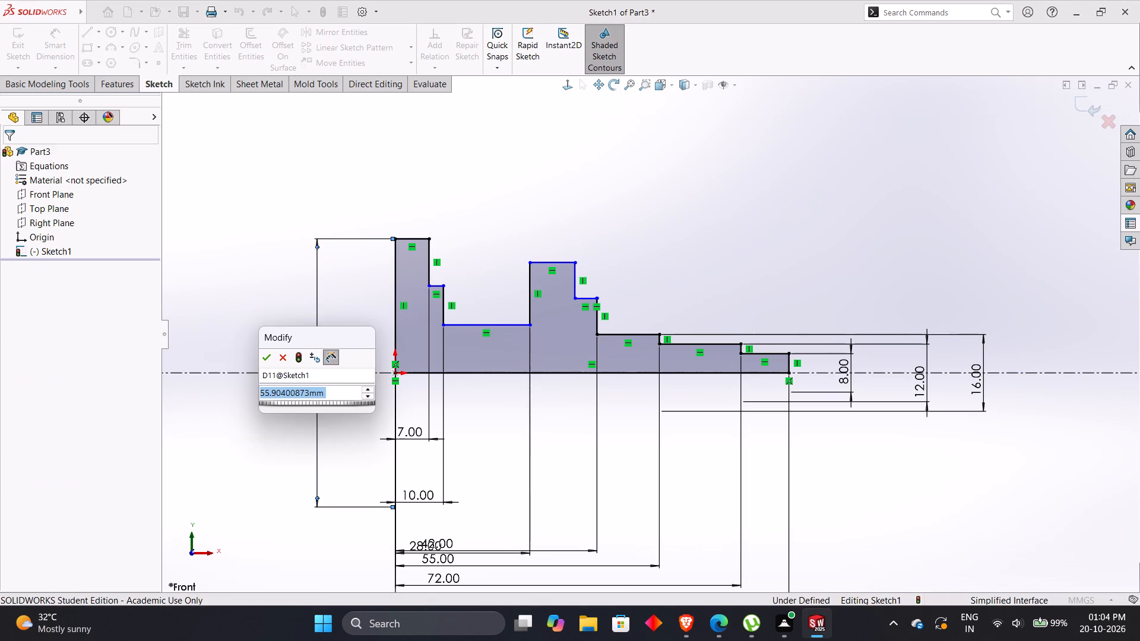
text(20)
key(Return)
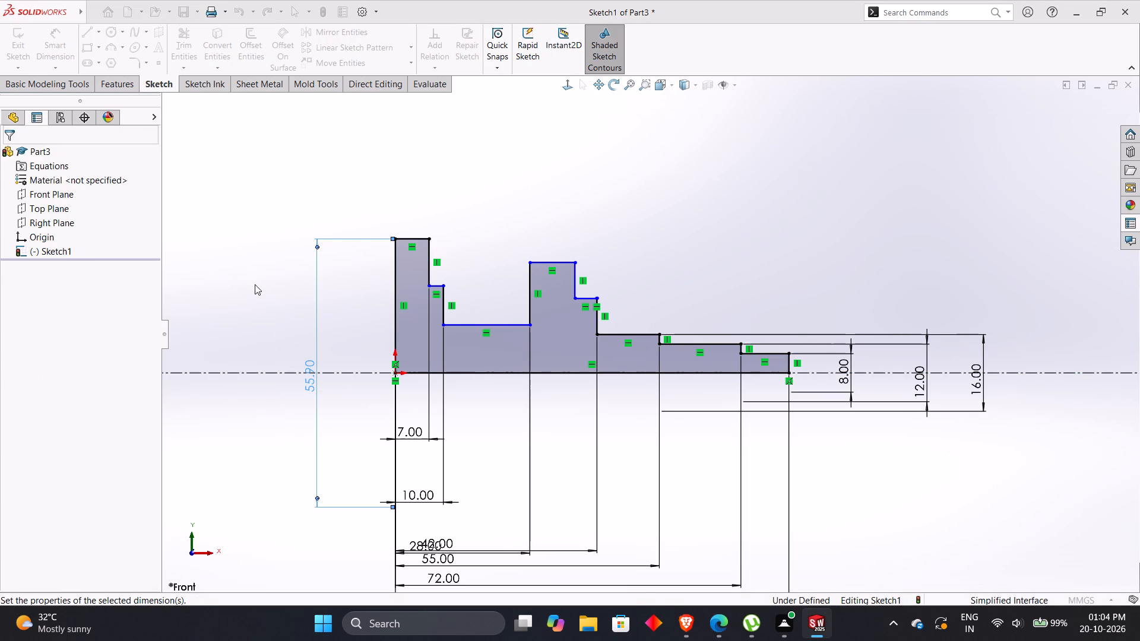
click(246, 268)
Check the drawing and dimension the diameter of the narrow segment between 7 and 10 mm as 26 mm across the centerline.
key(alt+Tab)
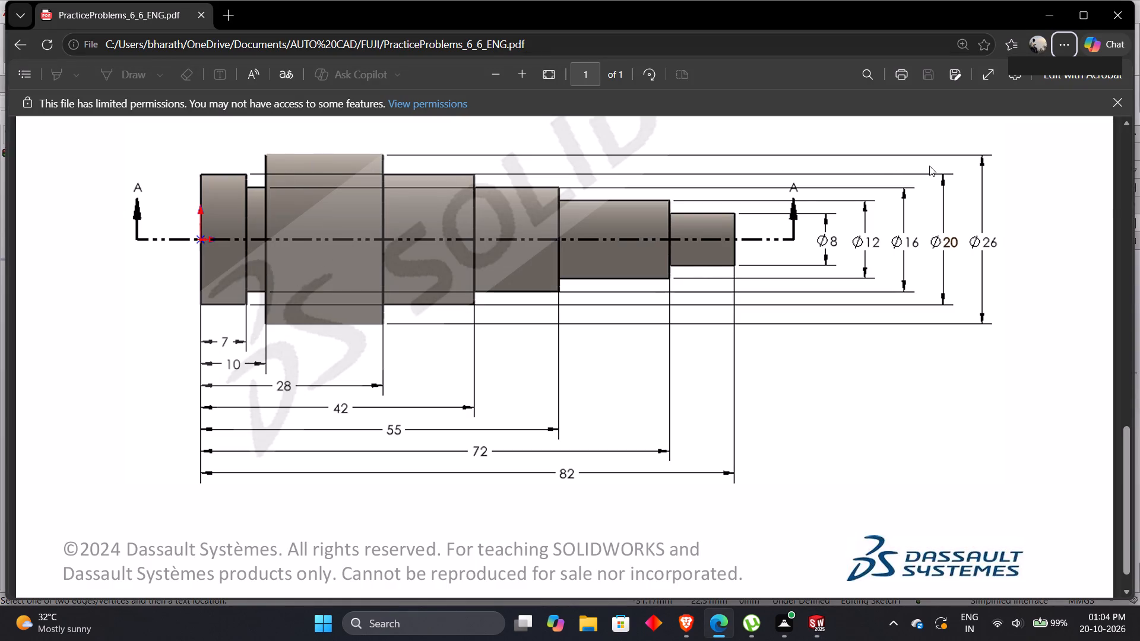
key(alt+Tab)
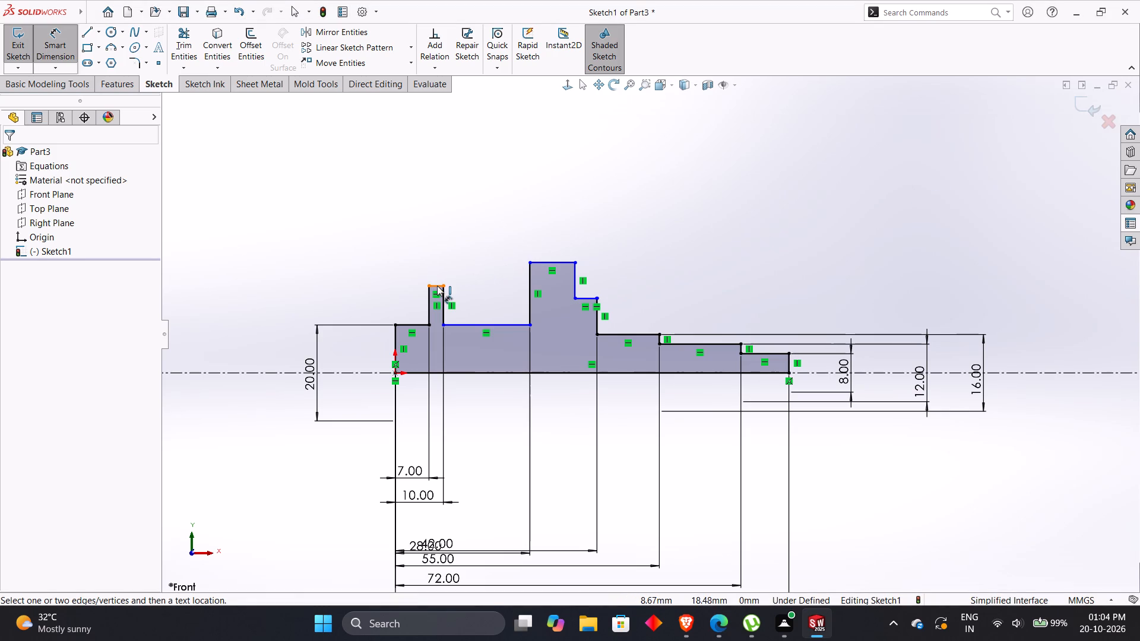
click(437, 285)
click(261, 370)
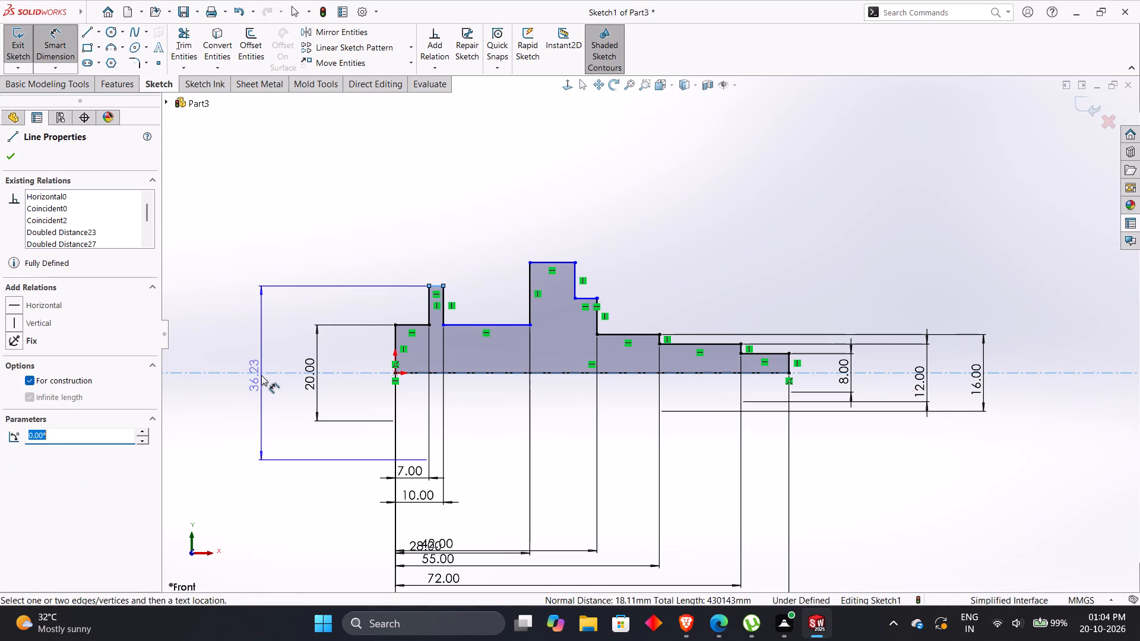
click(261, 375)
key(2)
key(6)
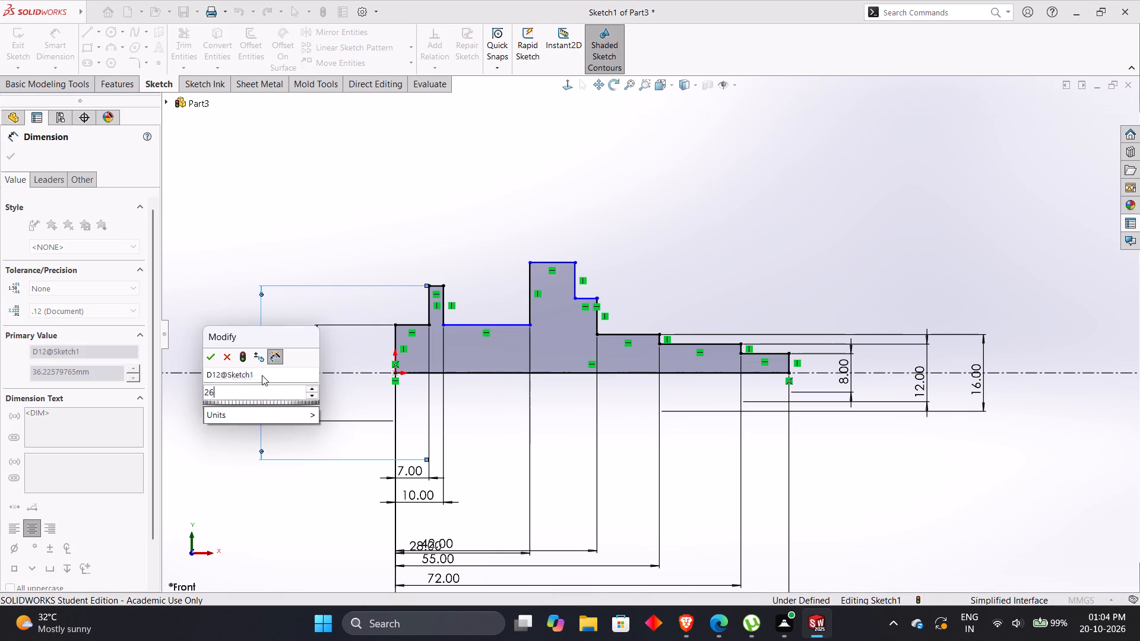
key(Return)
click(305, 220)
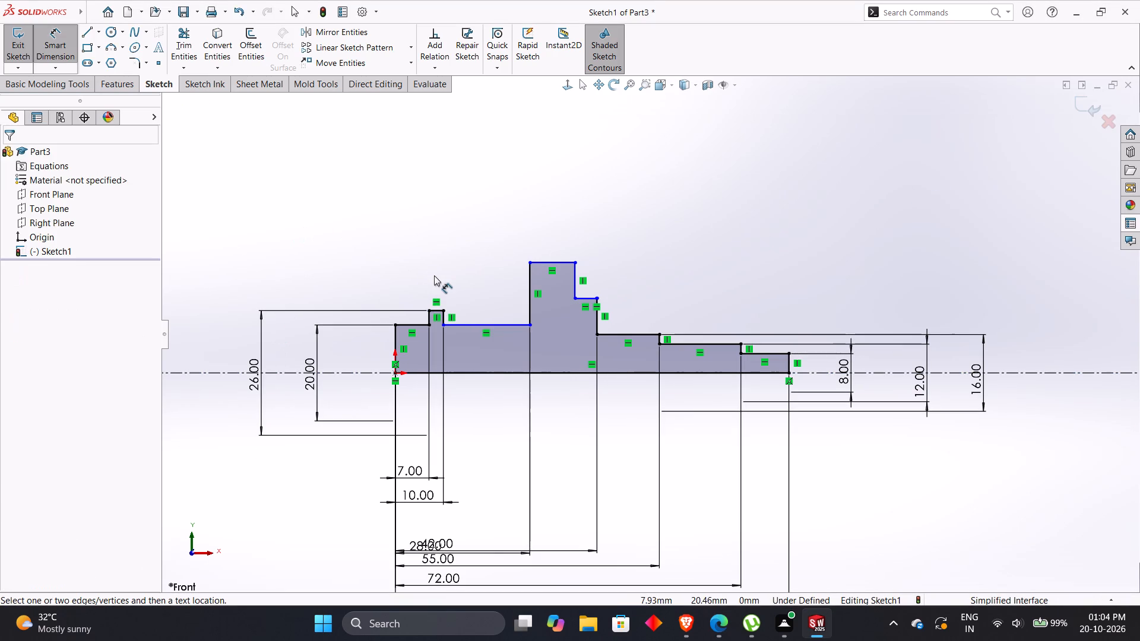
Recheck the drawing and set the diameter of the first 7 mm long segment to 16 mm.
key(alt+Tab)
key(alt+Tab)
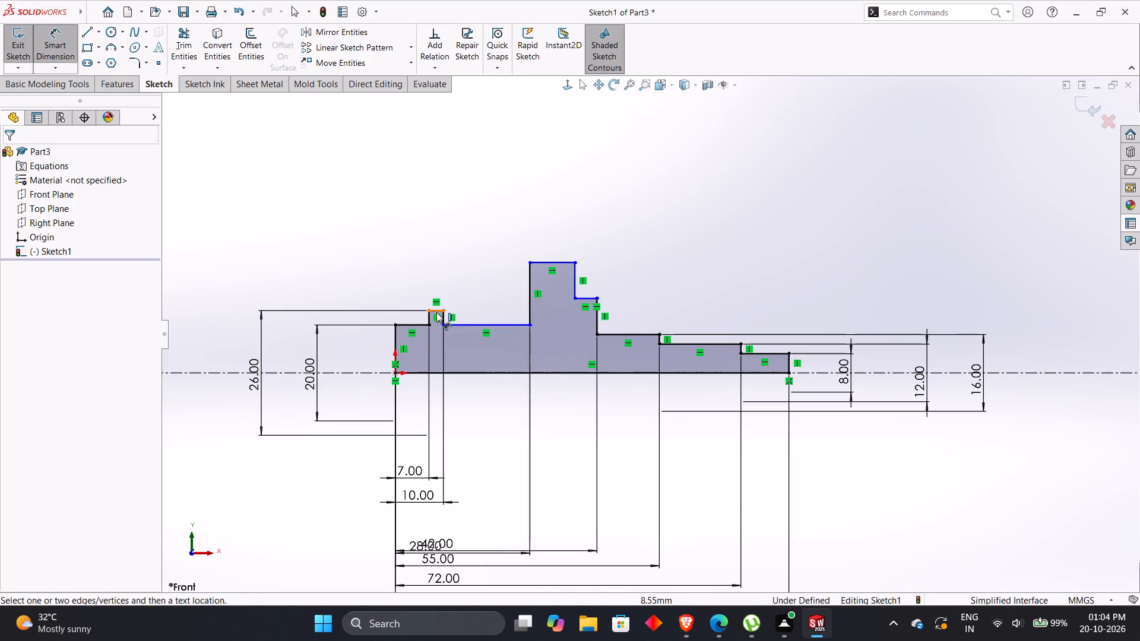
key(alt+Tab)
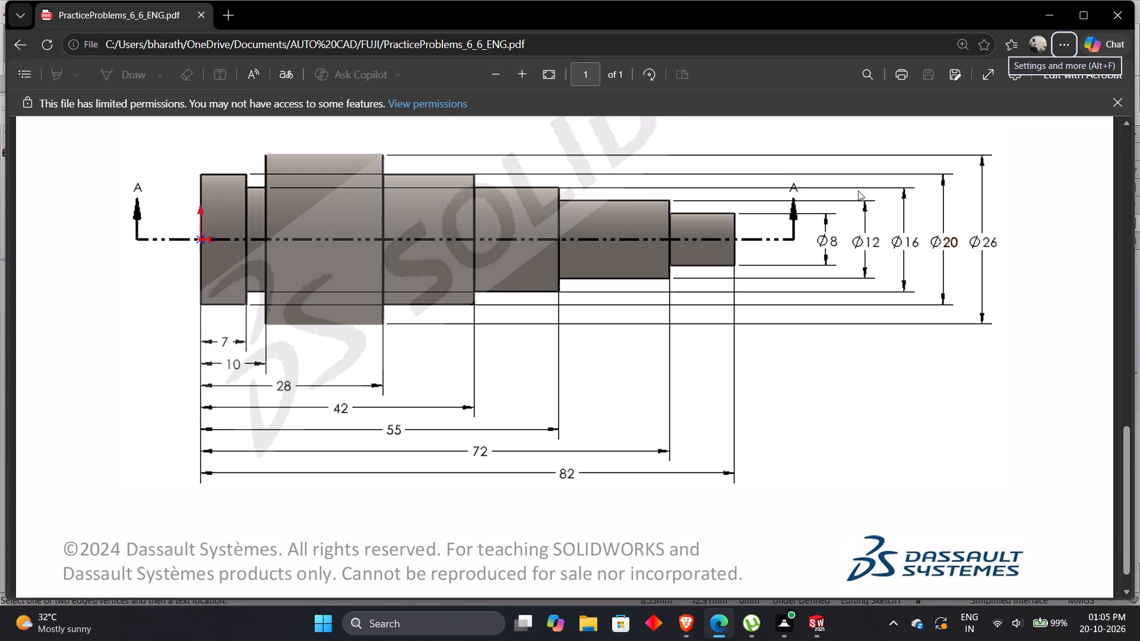
key(alt+Tab)
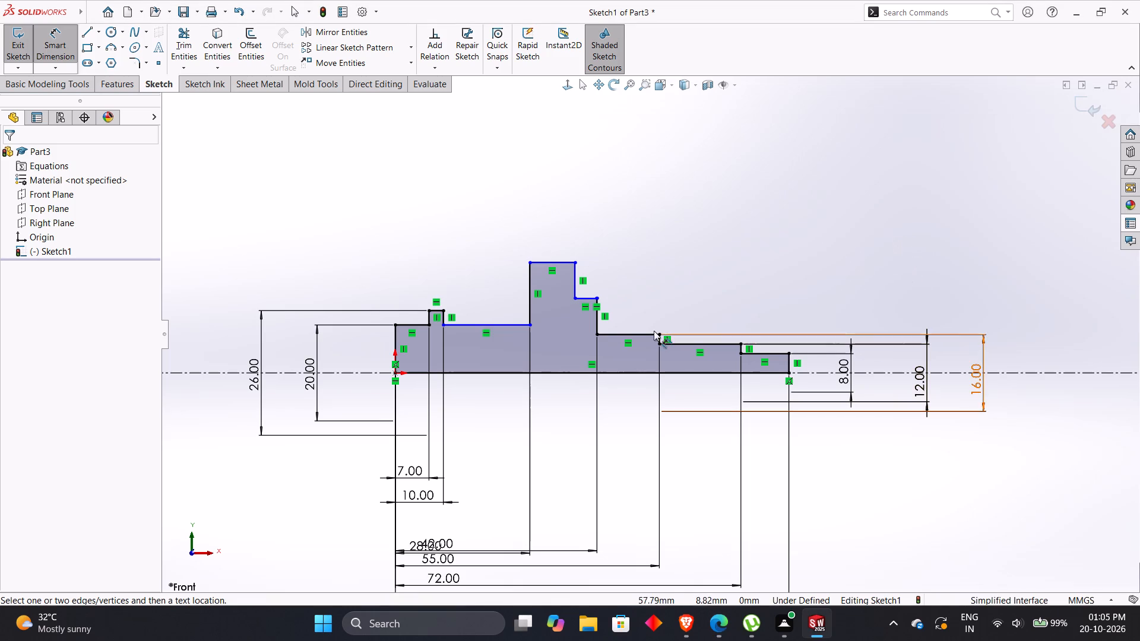
double_click(311, 363)
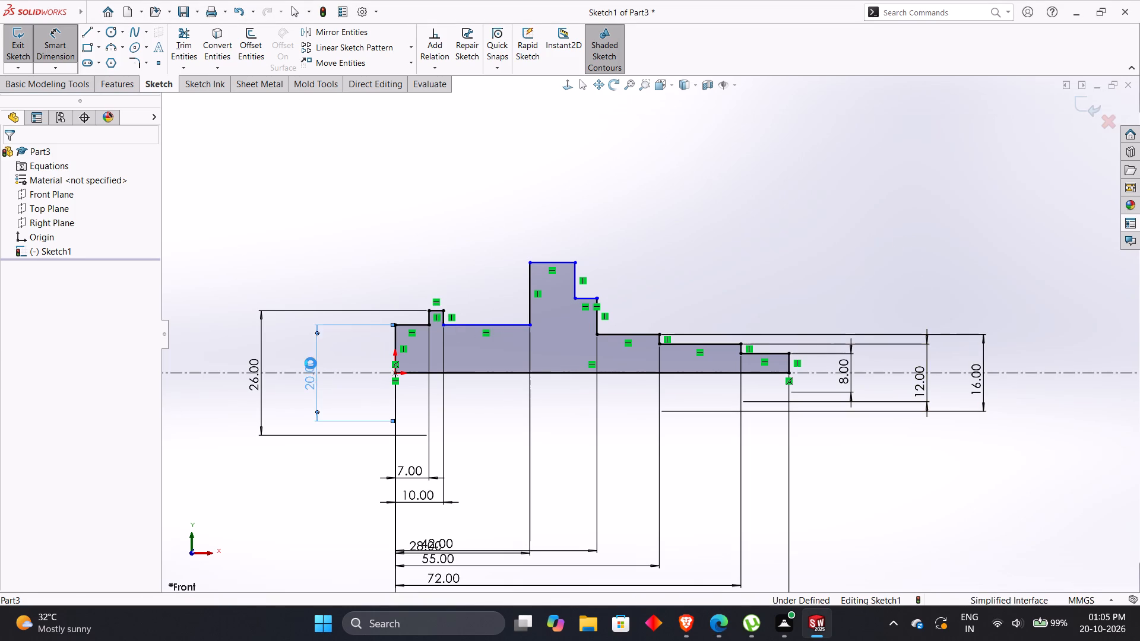
text(16)
key(Return)
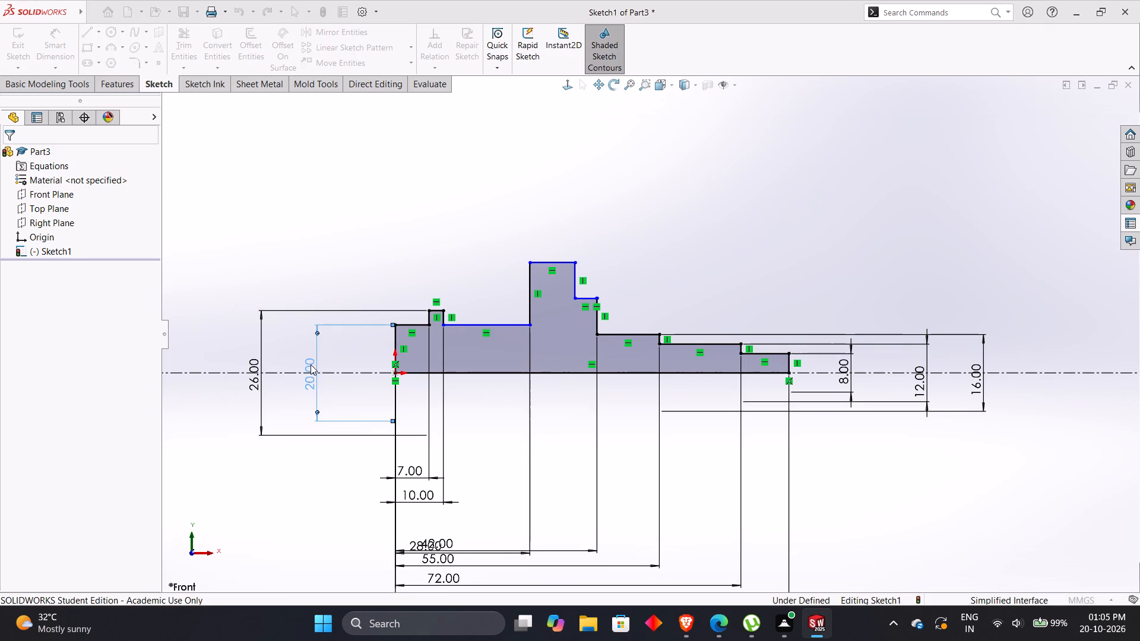
click(340, 243)
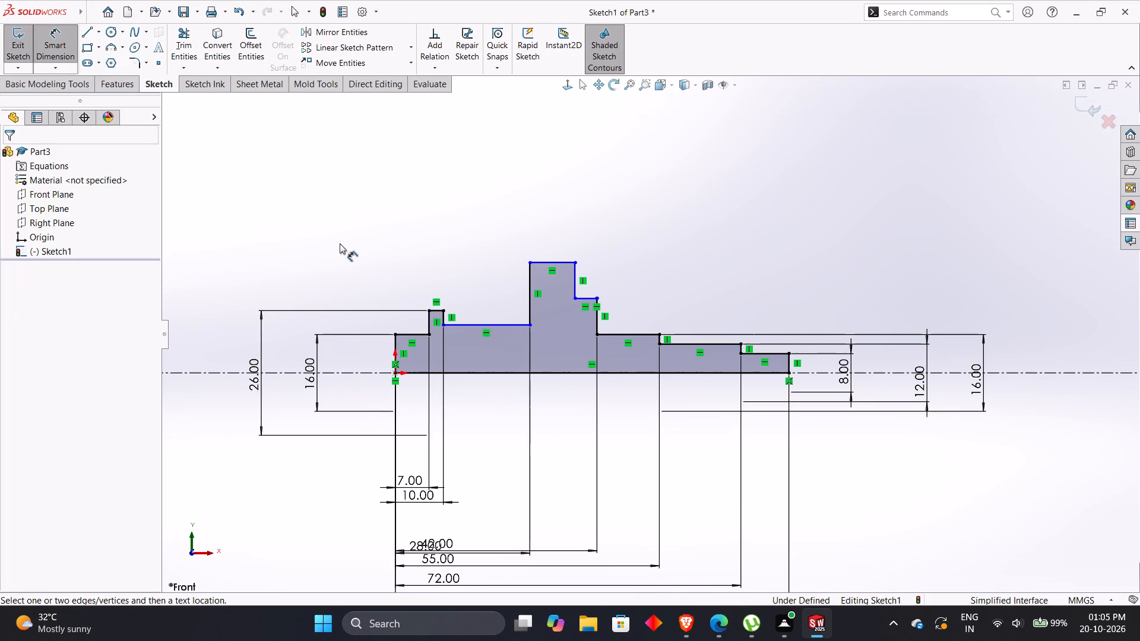
Recheck the drawing and set the diameter of the first 7 mm long segment to 20 mm.
double_click(316, 381)
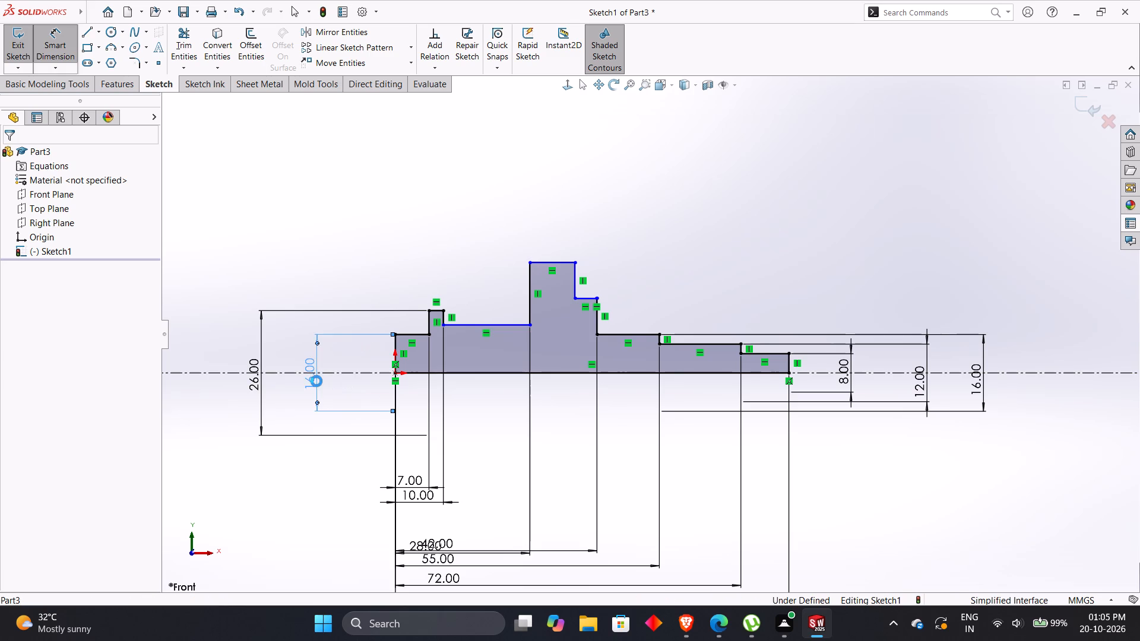
key(alt+Tab)
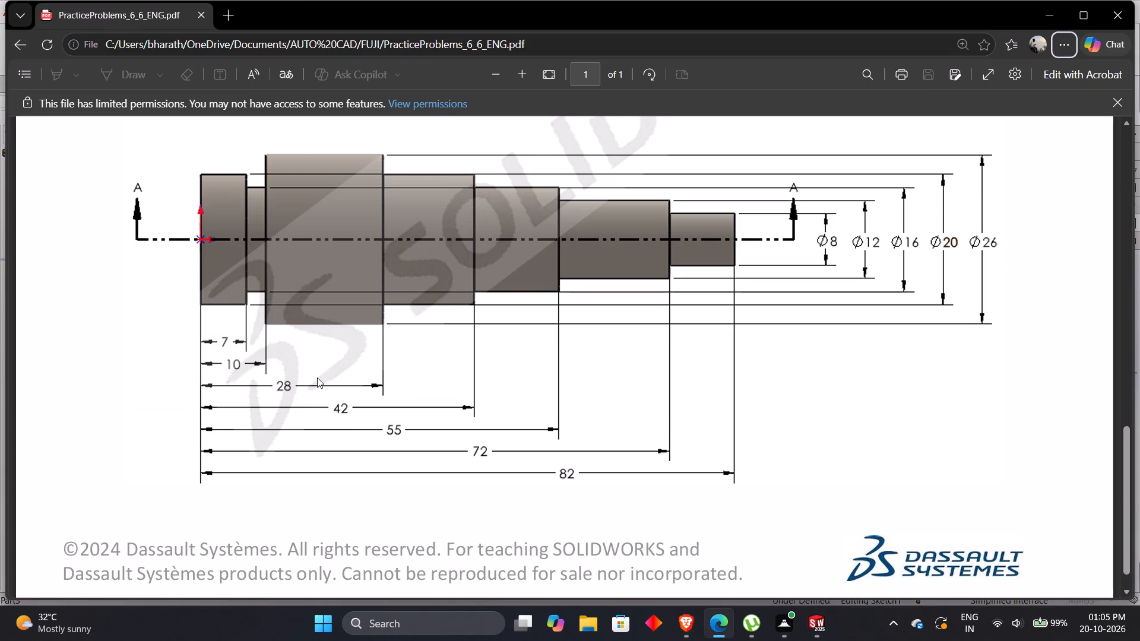
key(alt+Tab)
click(281, 262)
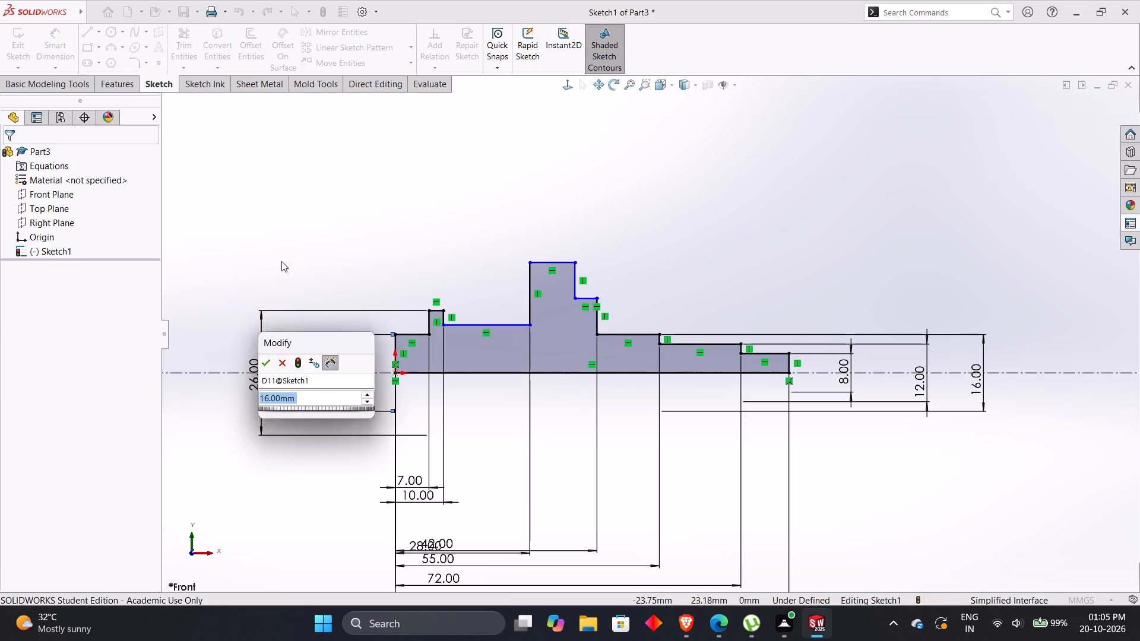
click(312, 231)
click(318, 399)
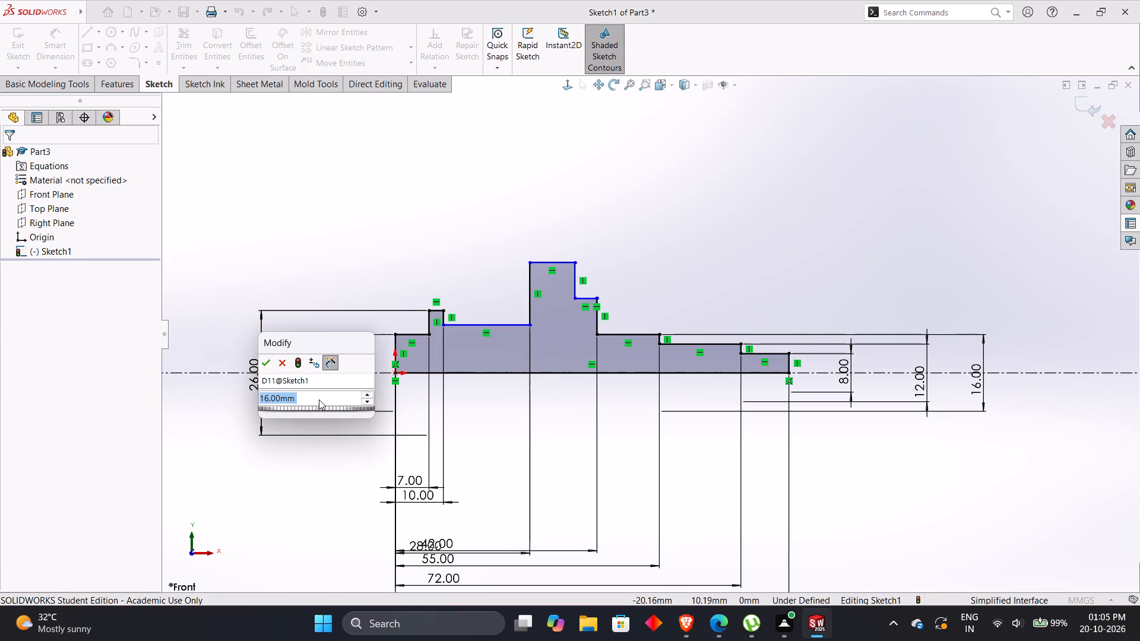
key(2)
key(0)
key(Return)
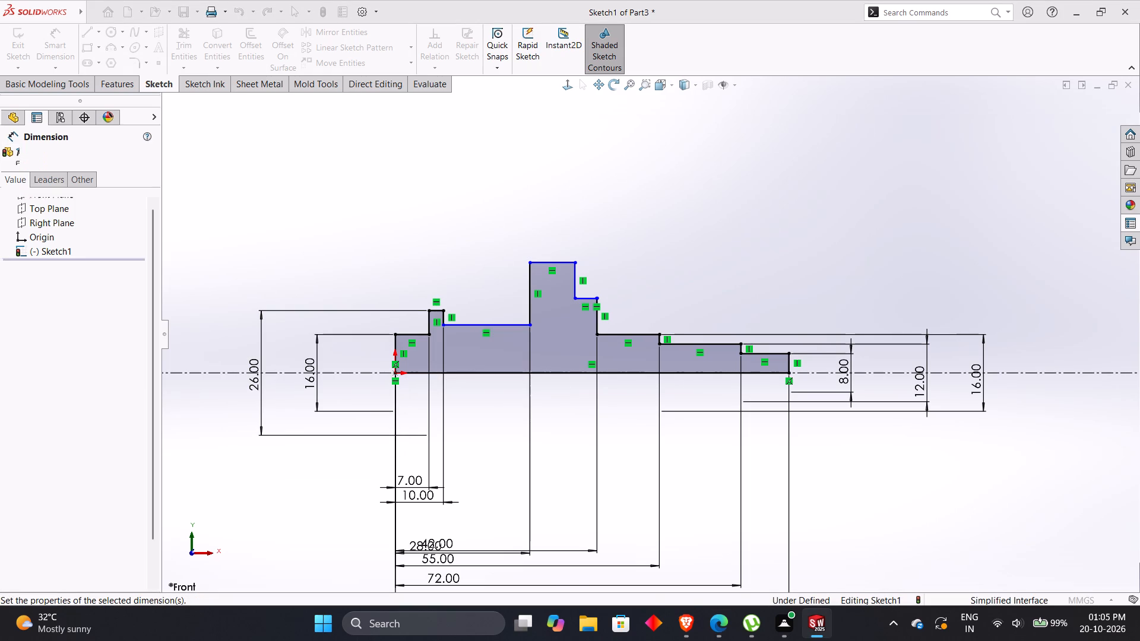
click(319, 242)
Raise the horizontal profile line between 10 and 28 mm to about 20.3 mm above the centerline.
drag(470, 325, 483, 261)
key(Escape)
key(Escape)
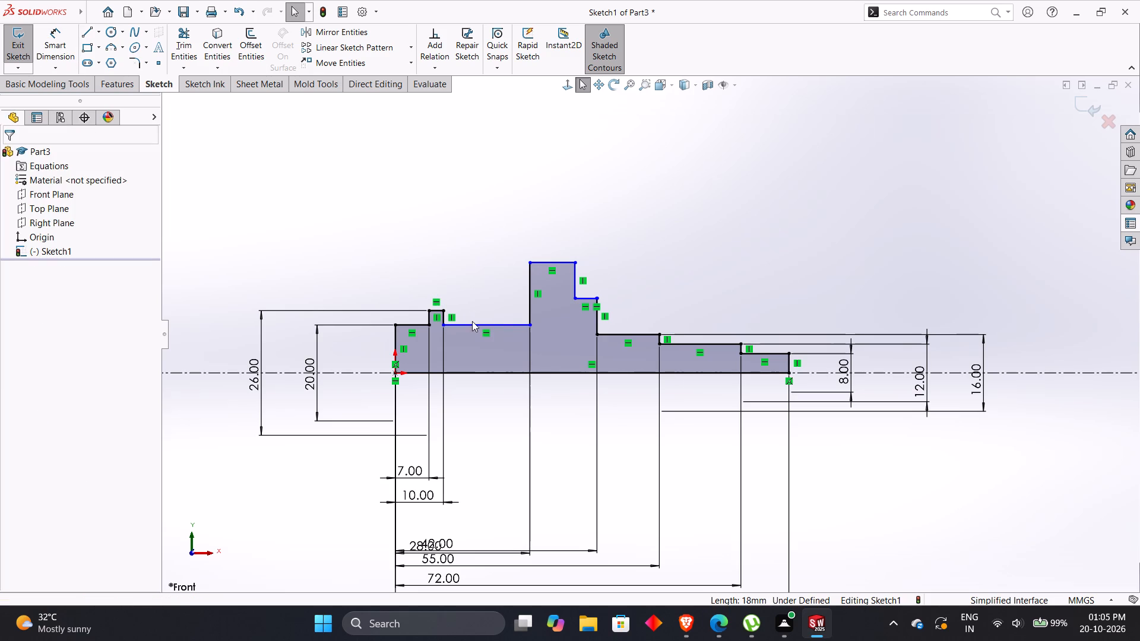
key(Escape)
drag(473, 328, 476, 264)
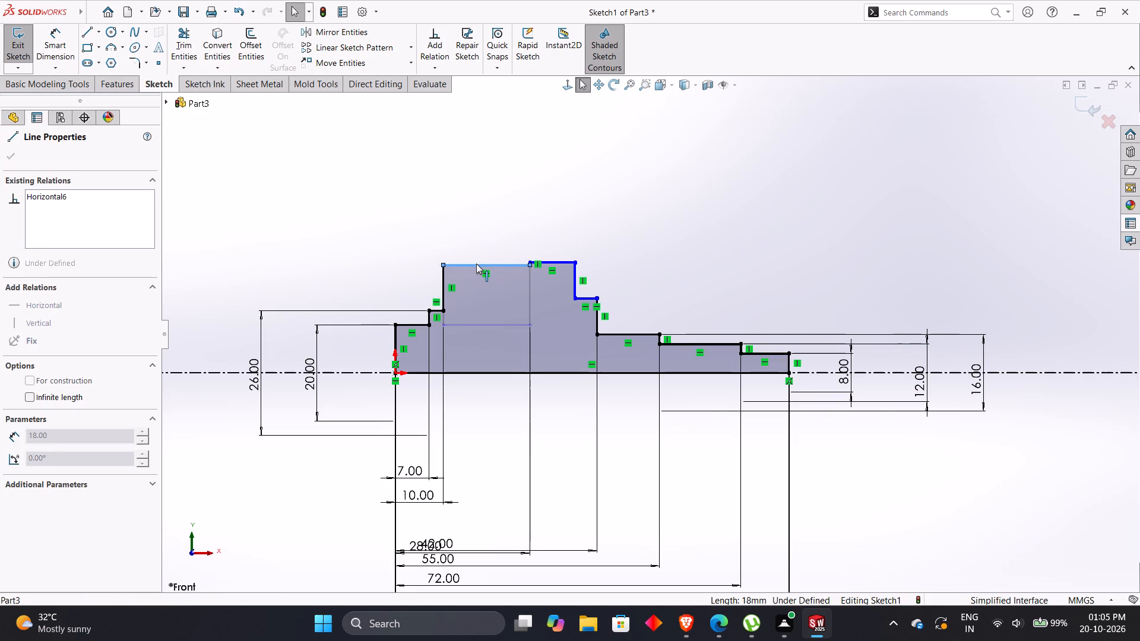
drag(476, 264, 473, 275)
key(Escape)
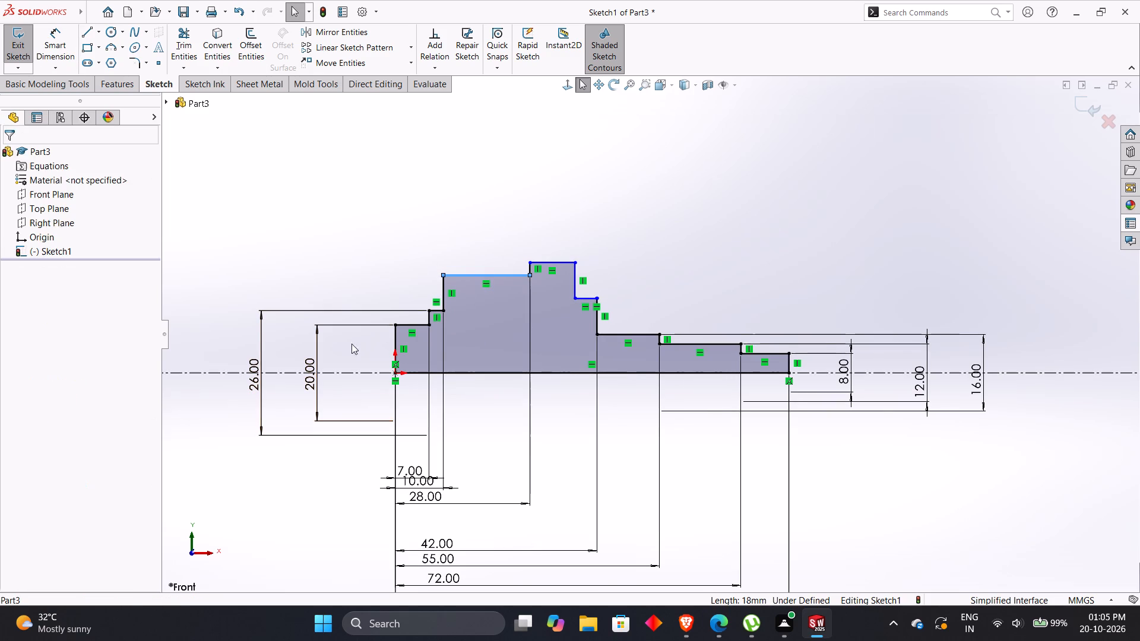
Check the drawing, delete the narrow segment's 26 mm diameter dimension, and lower that segment's line to about 6.8 mm above the centerline.
key(alt+Tab)
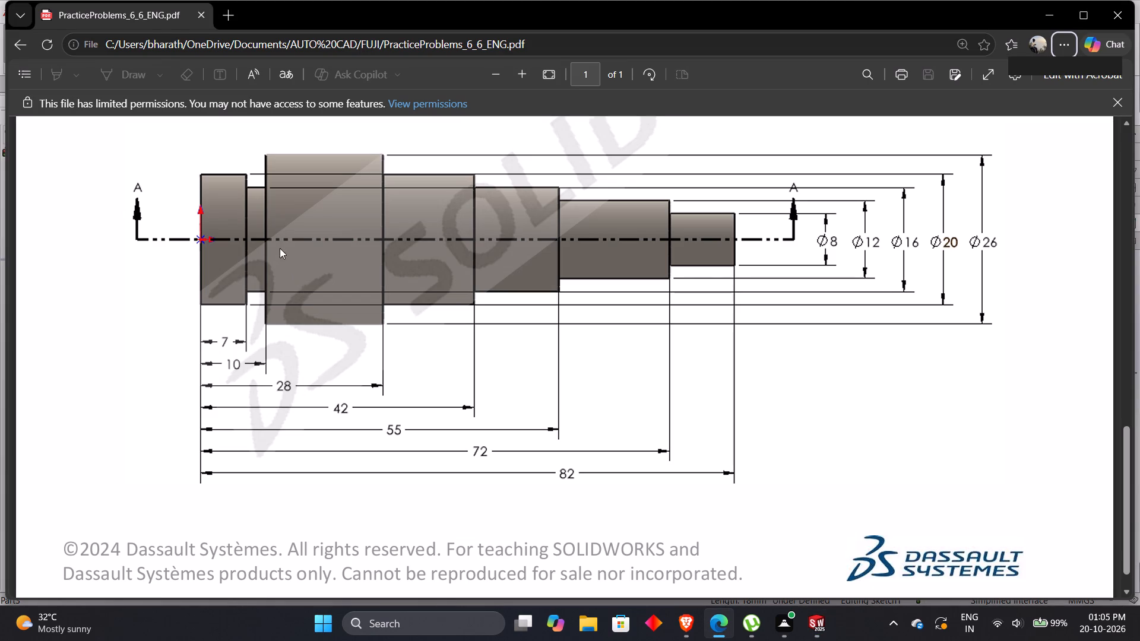
key(alt+Tab)
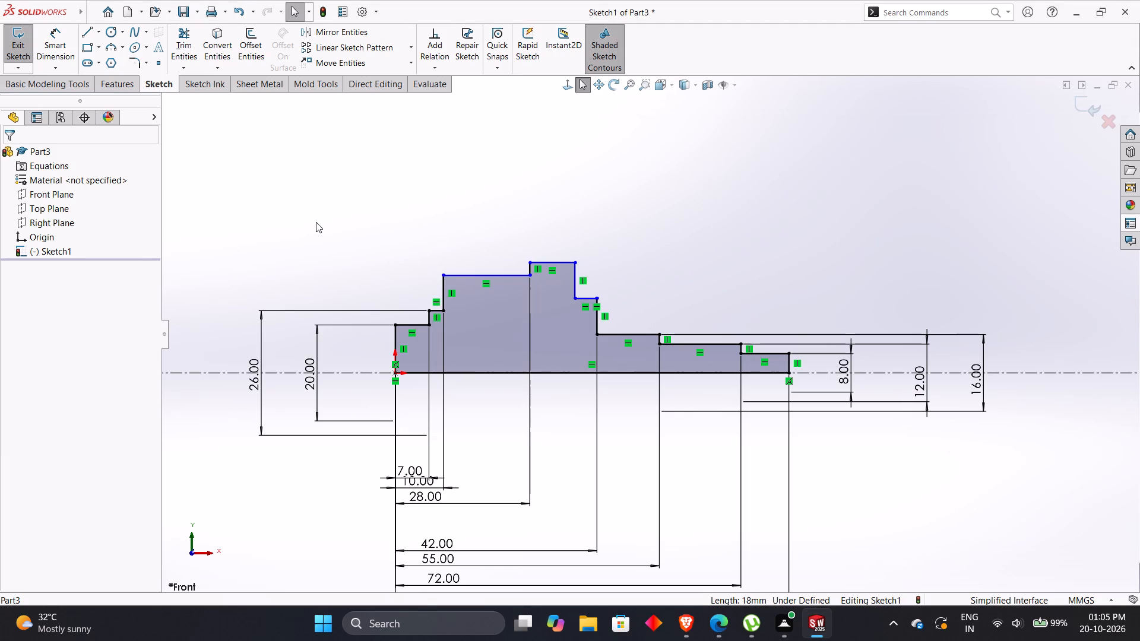
click(251, 364)
key(Delete)
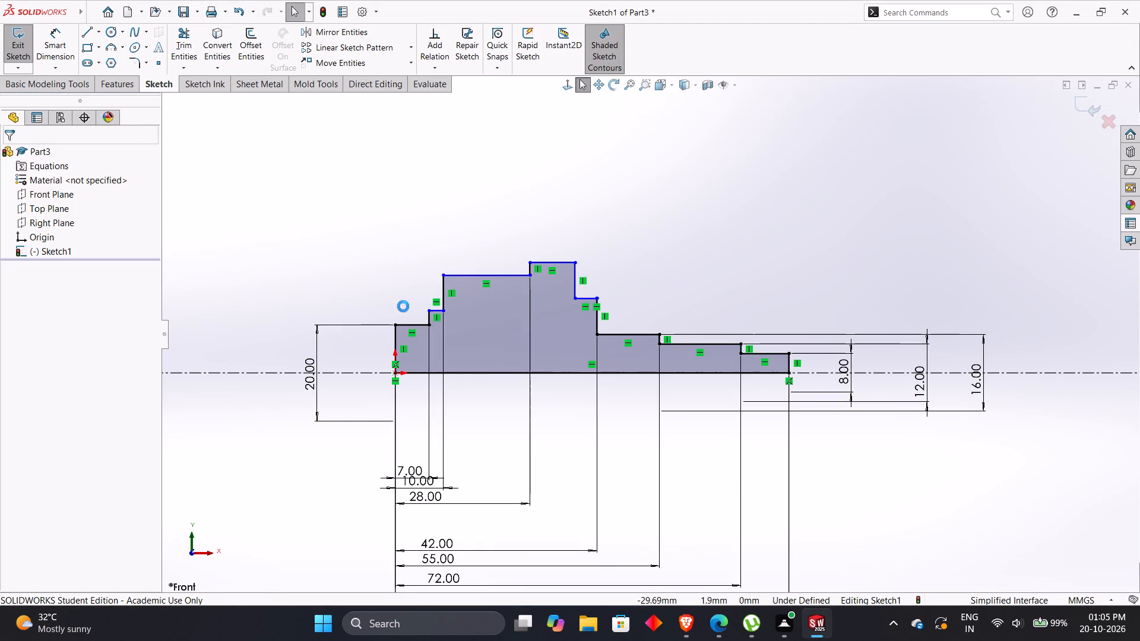
drag(443, 312, 444, 351)
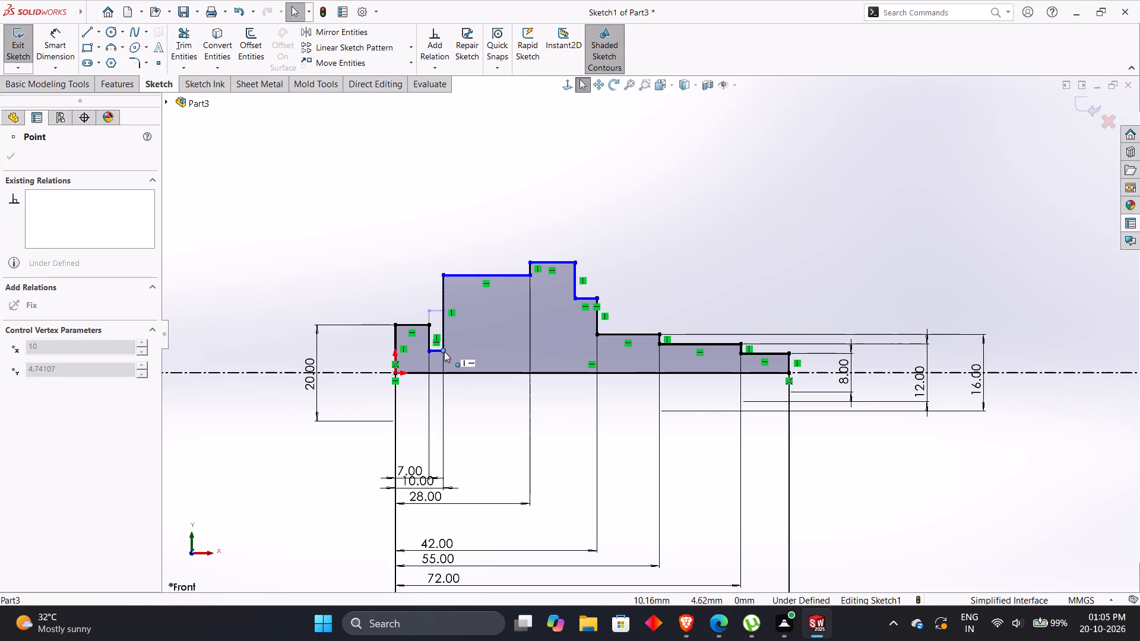
drag(444, 351, 446, 340)
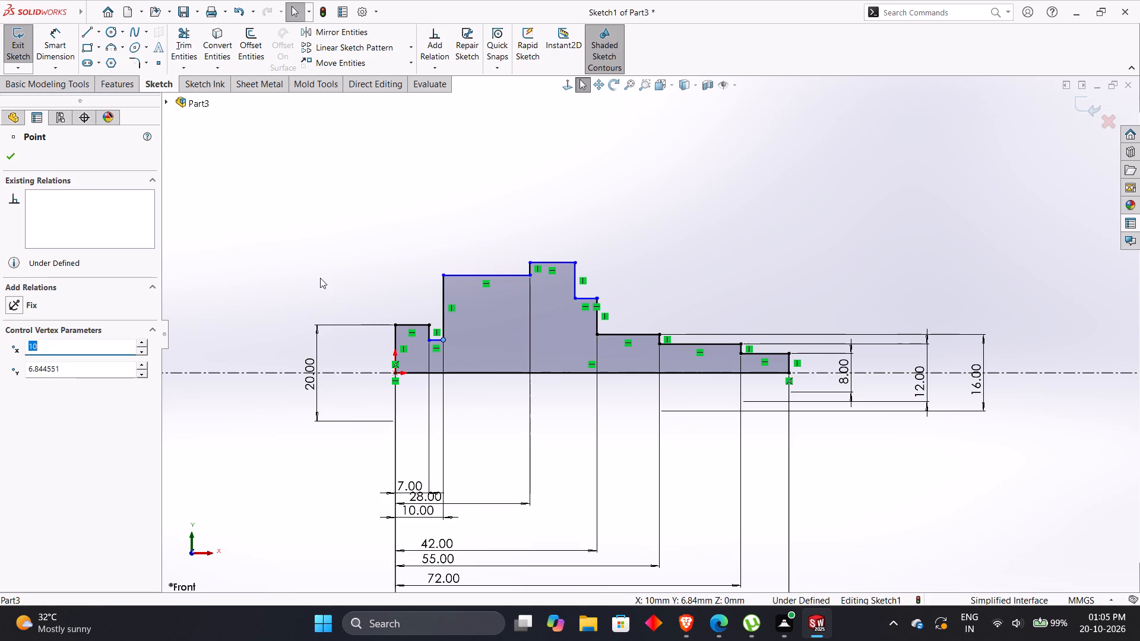
click(321, 278)
Check the drawing and dimension the diameter of the narrow segment between 7 and 10 mm as 16 mm across the centerline.
key(alt+Tab)
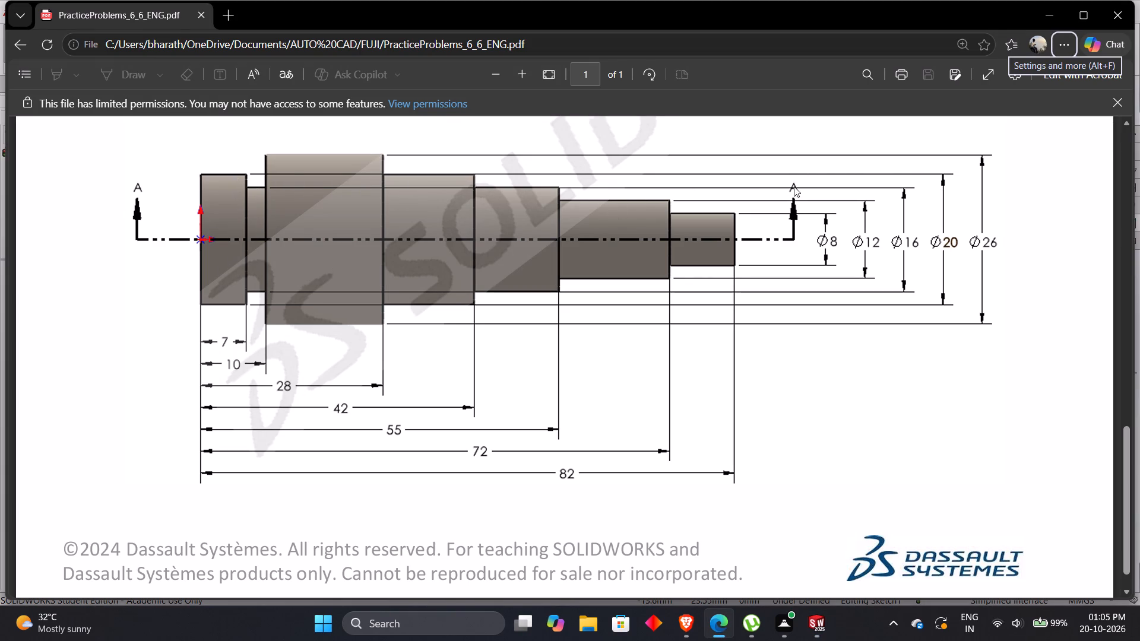
key(alt+Tab)
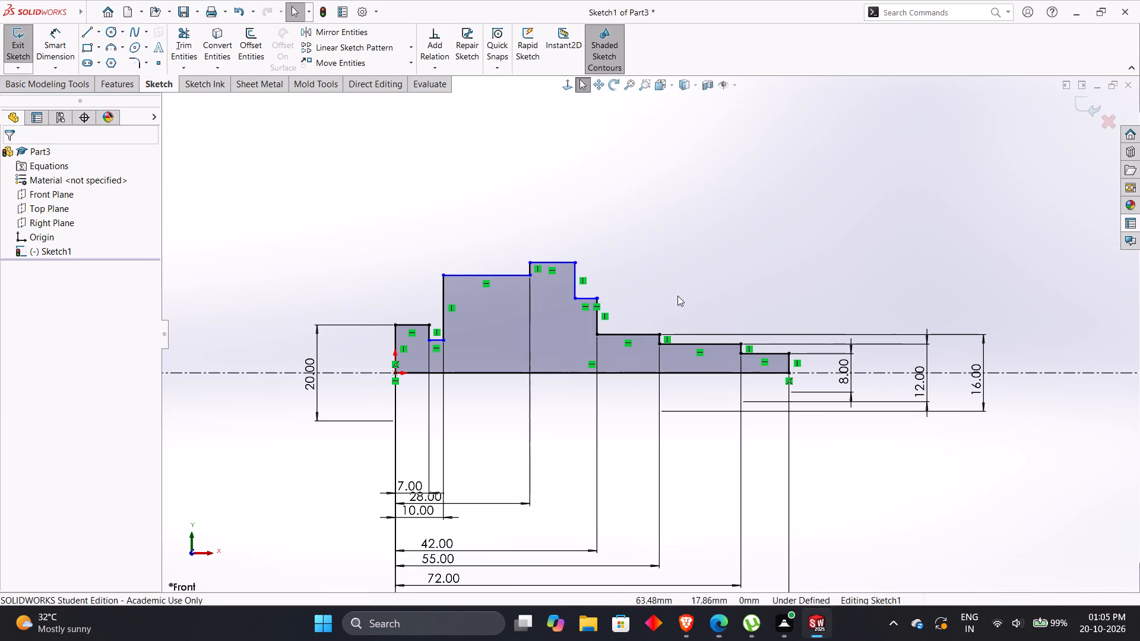
right_drag(350, 239, 346, 118)
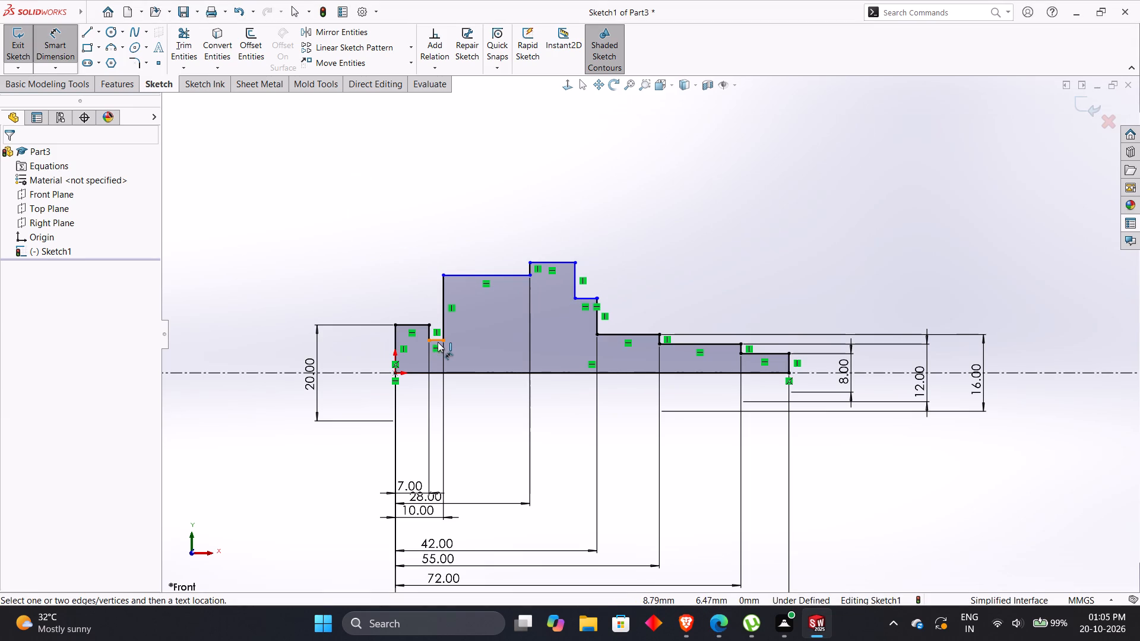
click(438, 342)
click(379, 372)
click(369, 377)
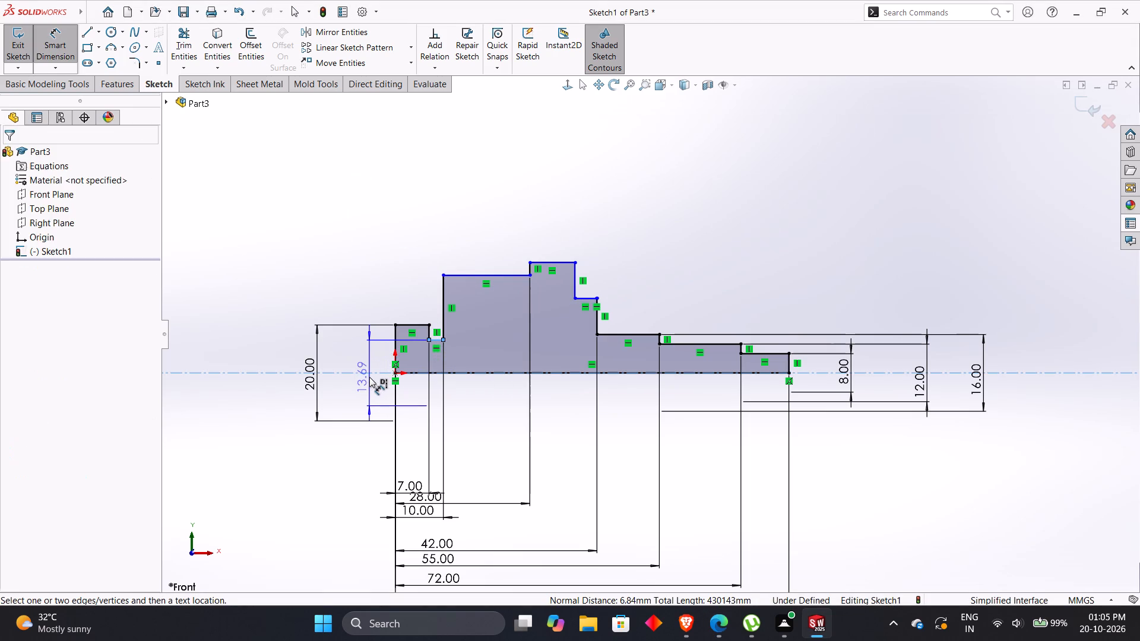
key(1)
key(6)
key(Return)
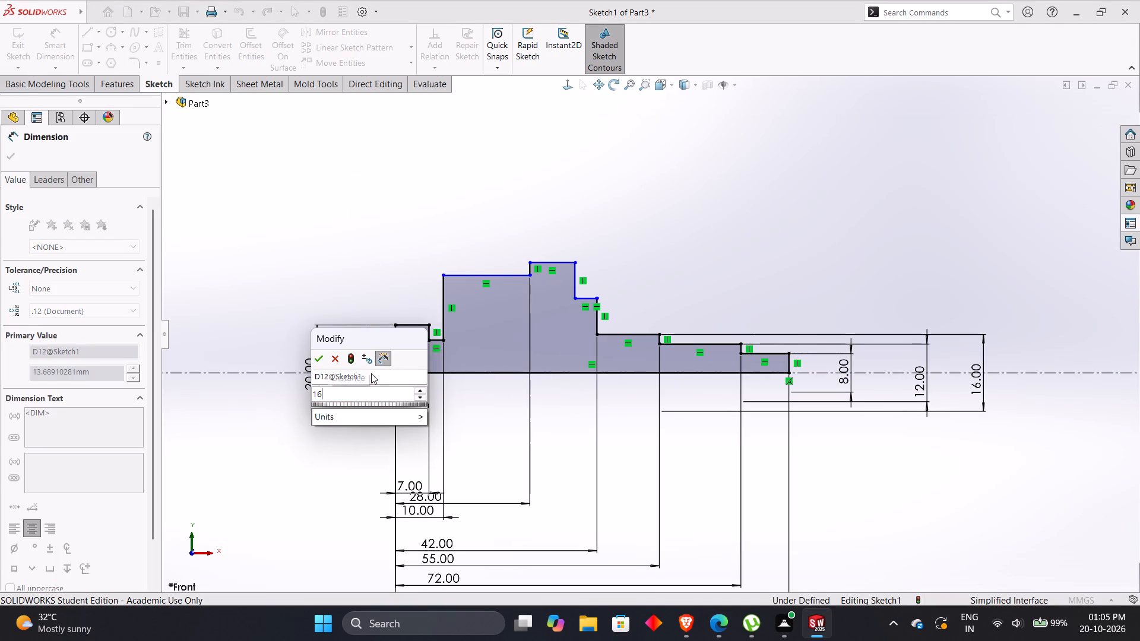
click(287, 258)
Check the drawing and dimension the diameter of the segment between 10 and 28 mm as 26 mm across the centerline.
key(alt+Tab)
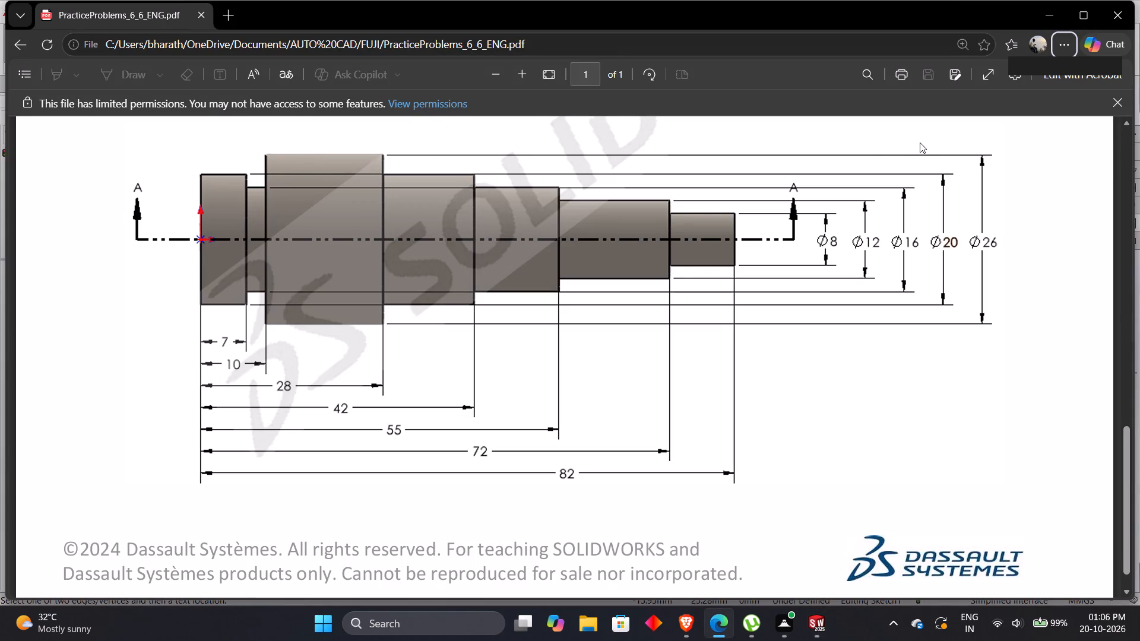
key(alt+Tab)
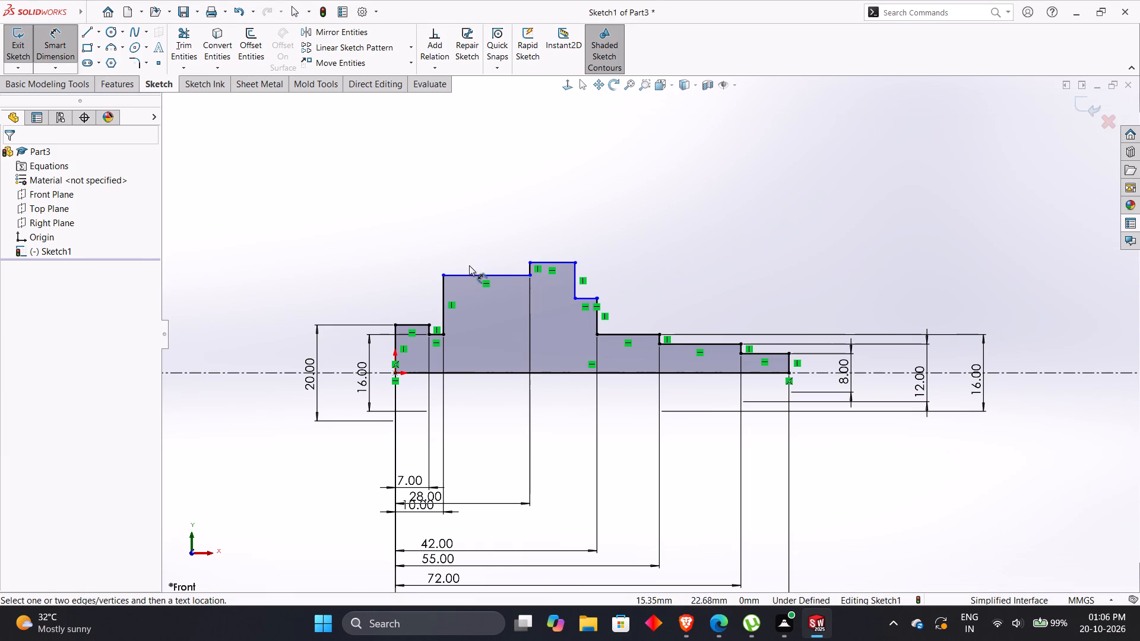
click(471, 275)
click(287, 371)
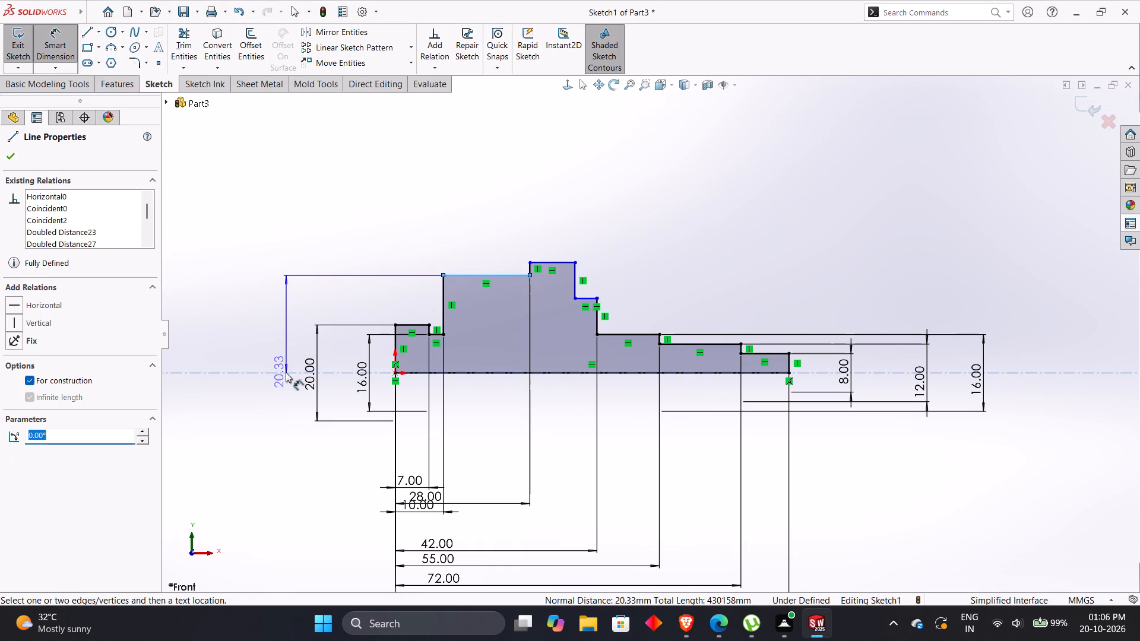
click(280, 386)
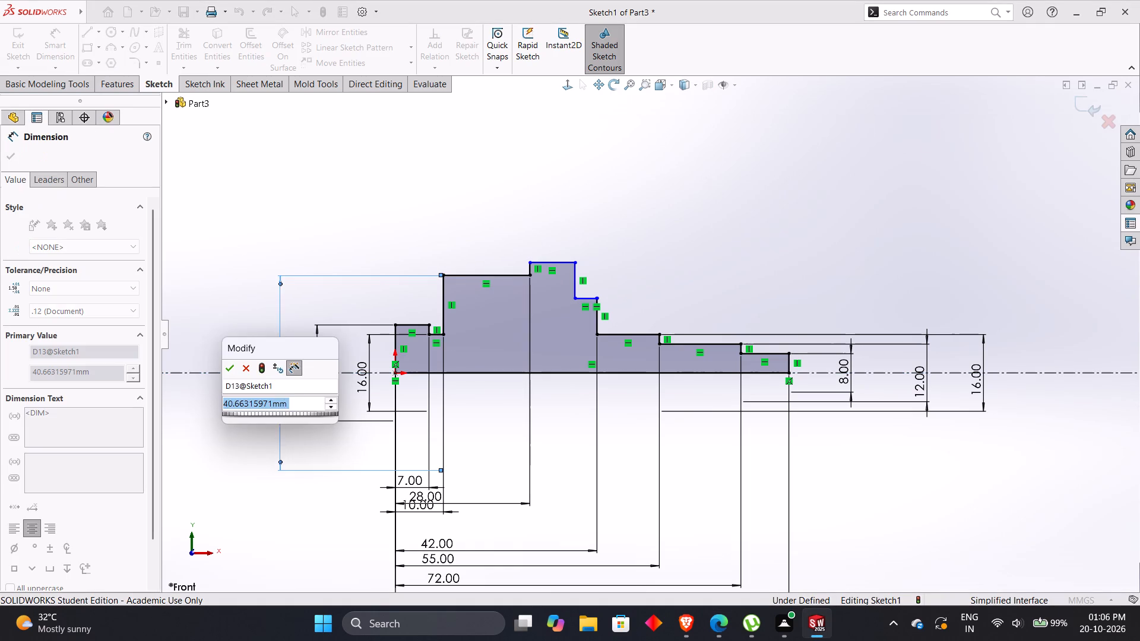
key(2)
key(6)
key(Return)
click(297, 249)
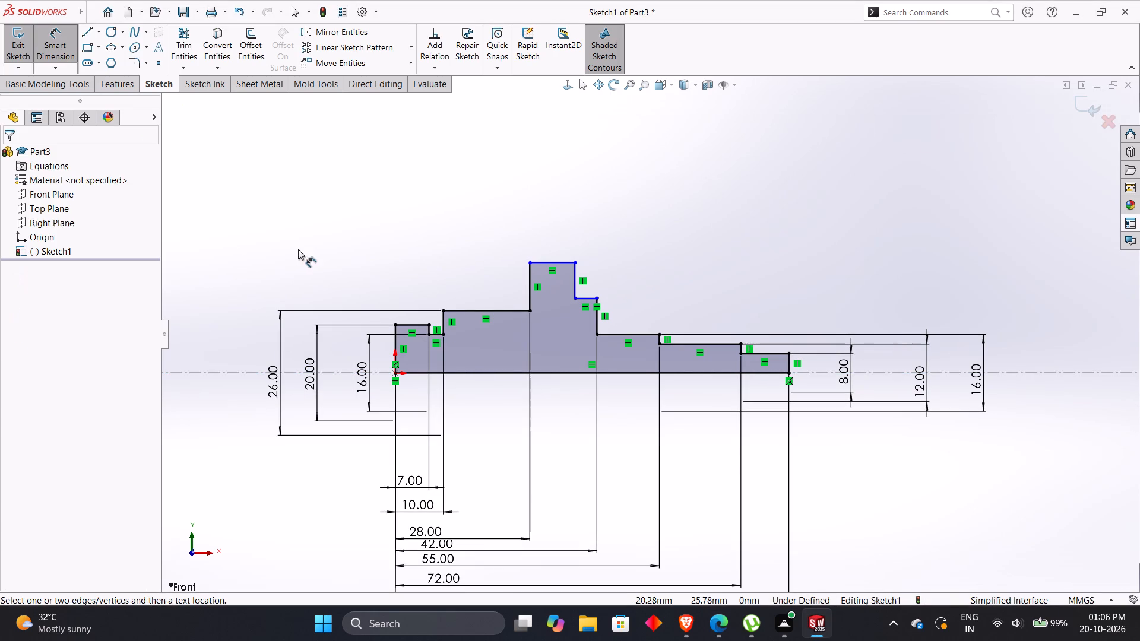
Check the drawing and dimension the diameter of the segment starting at 28 mm as 20 mm across the centerline.
key(alt+Tab)
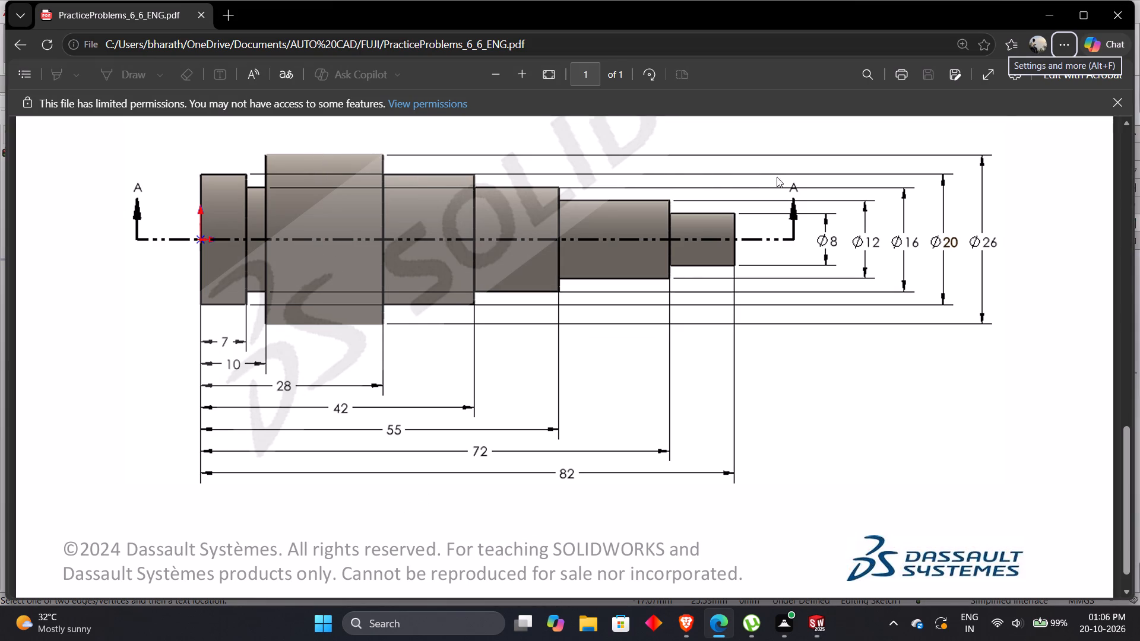
key(alt+Tab)
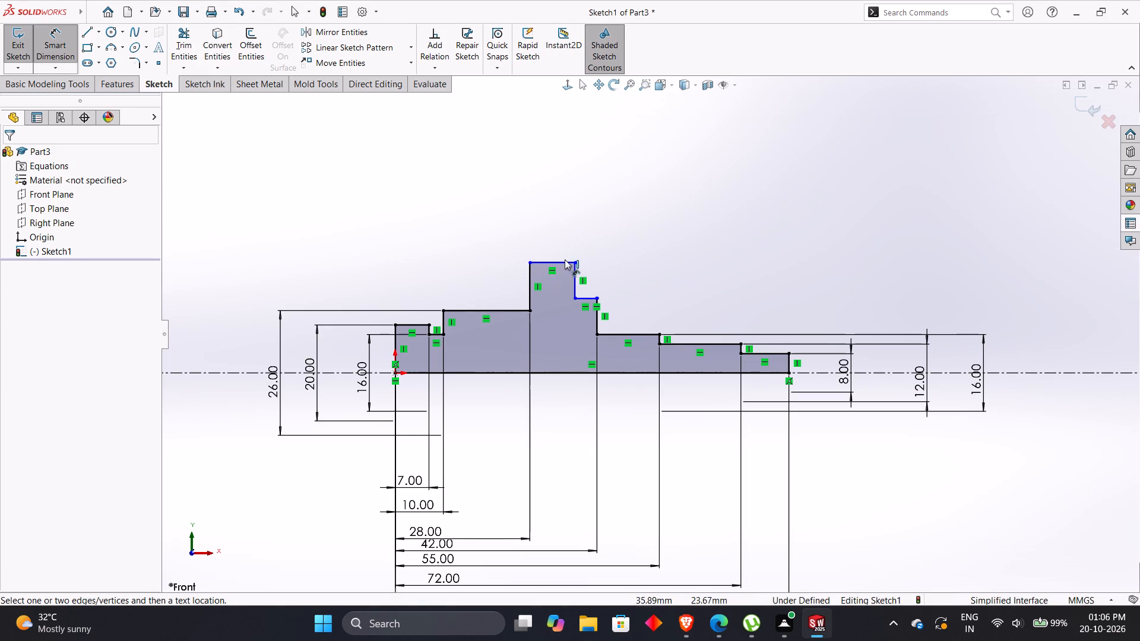
click(545, 261)
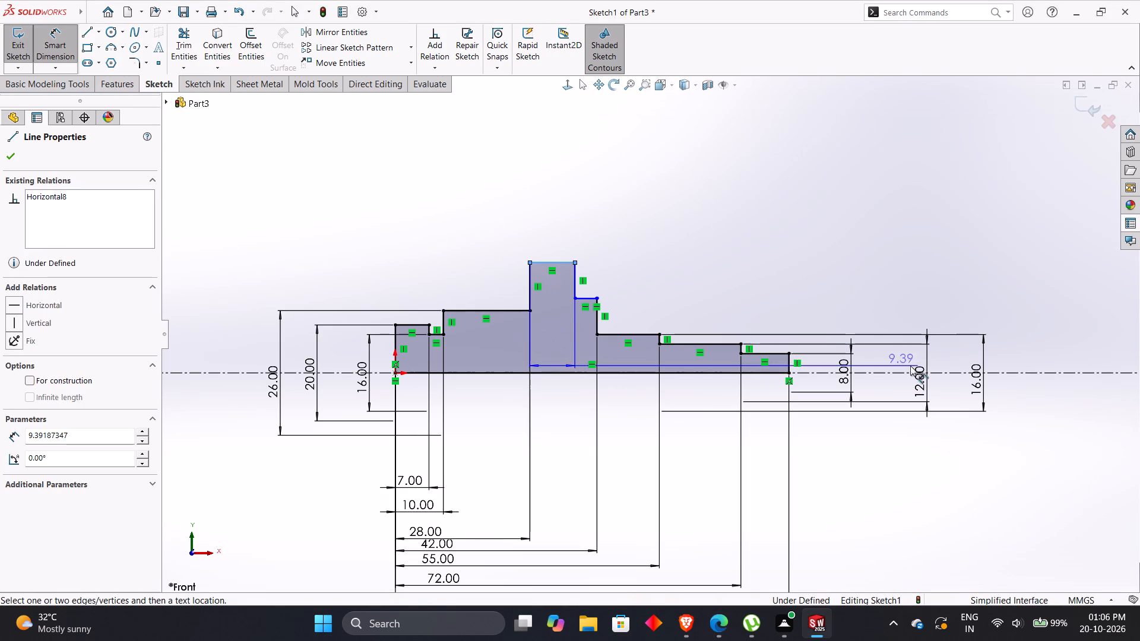
click(899, 374)
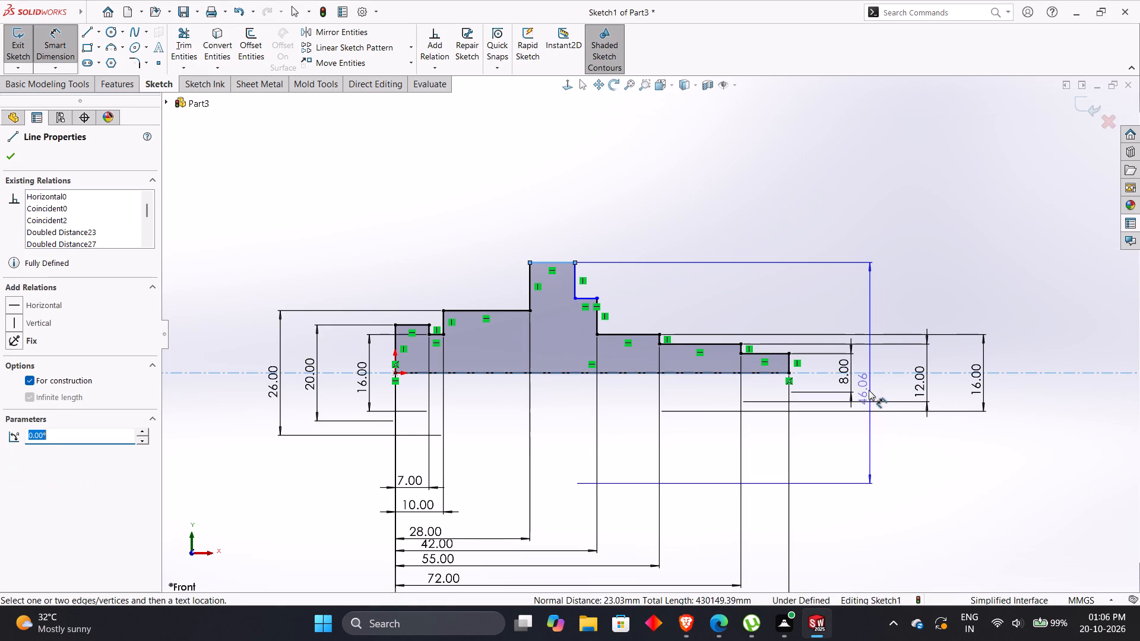
click(869, 390)
key(2)
key(0)
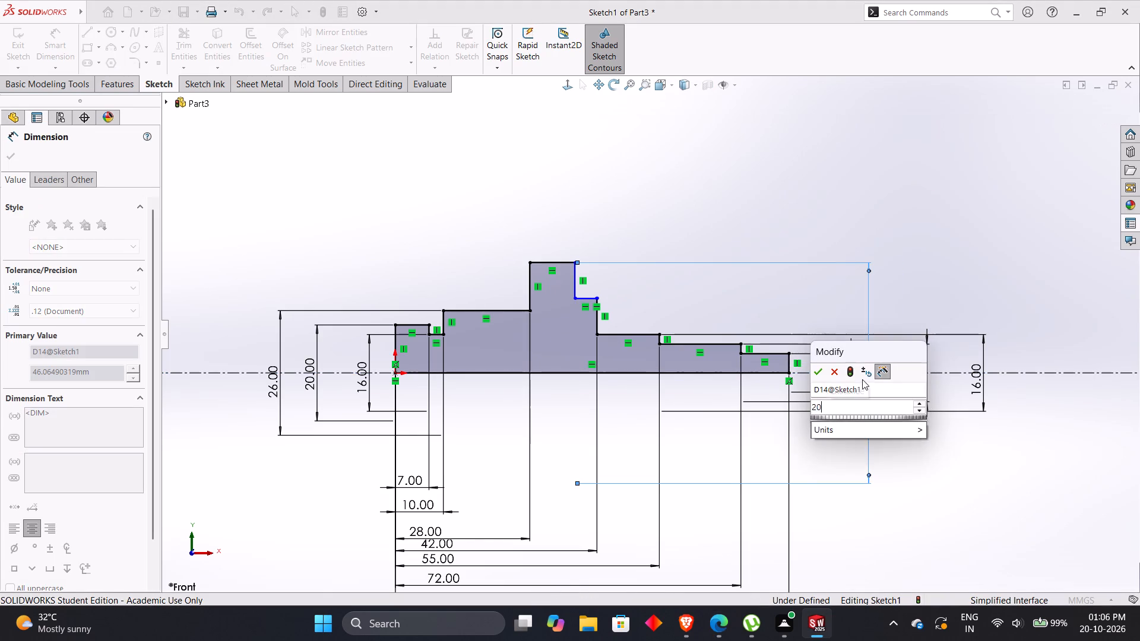
key(Return)
click(756, 253)
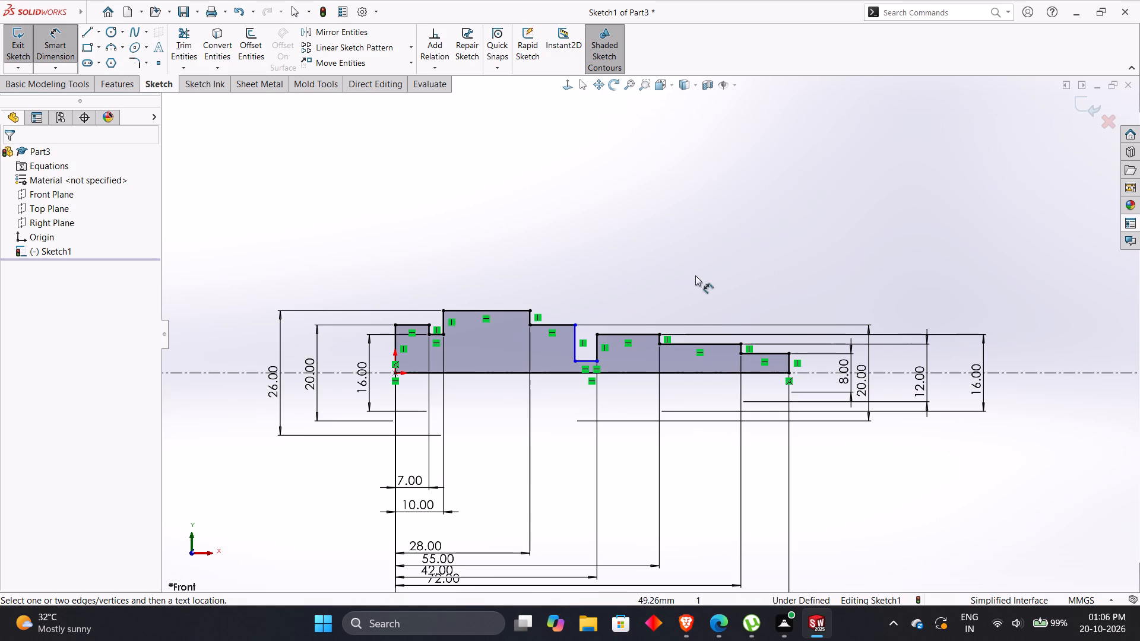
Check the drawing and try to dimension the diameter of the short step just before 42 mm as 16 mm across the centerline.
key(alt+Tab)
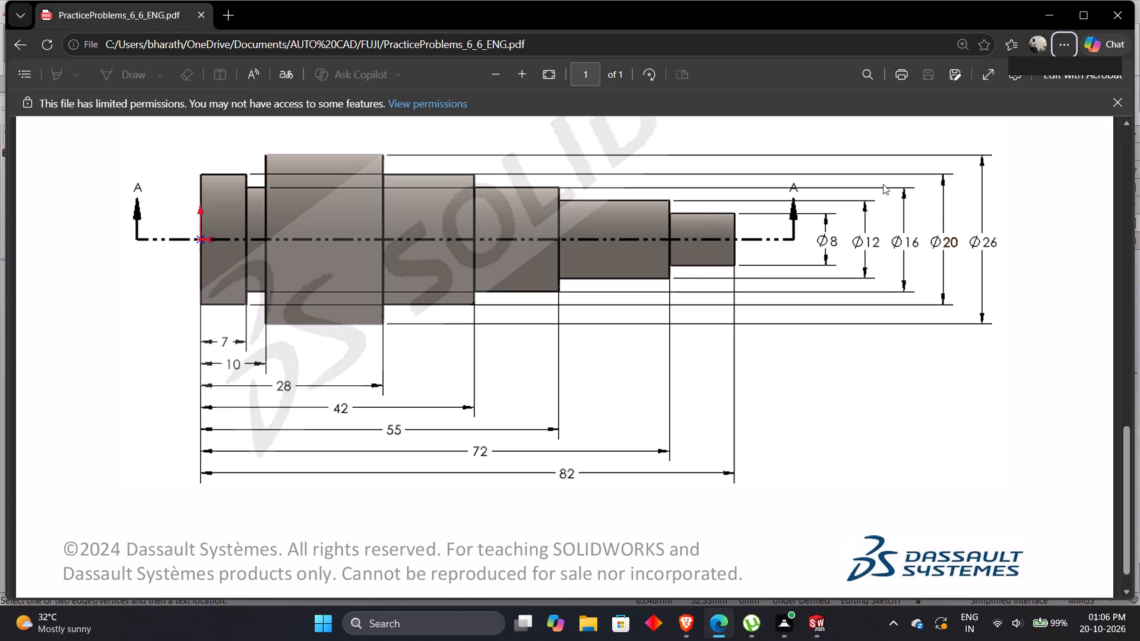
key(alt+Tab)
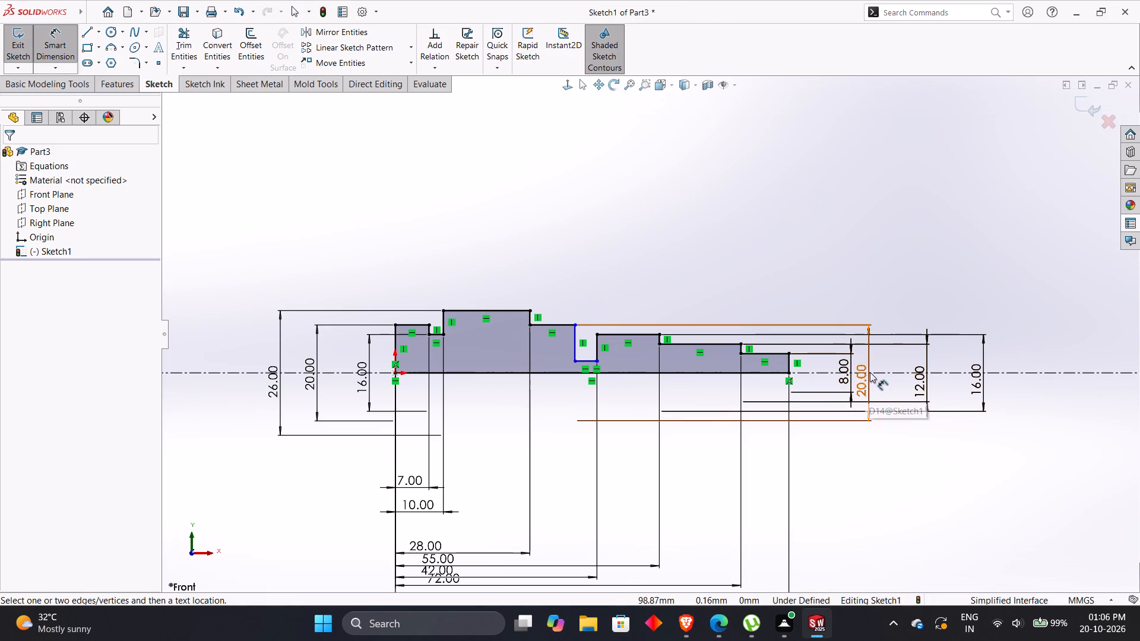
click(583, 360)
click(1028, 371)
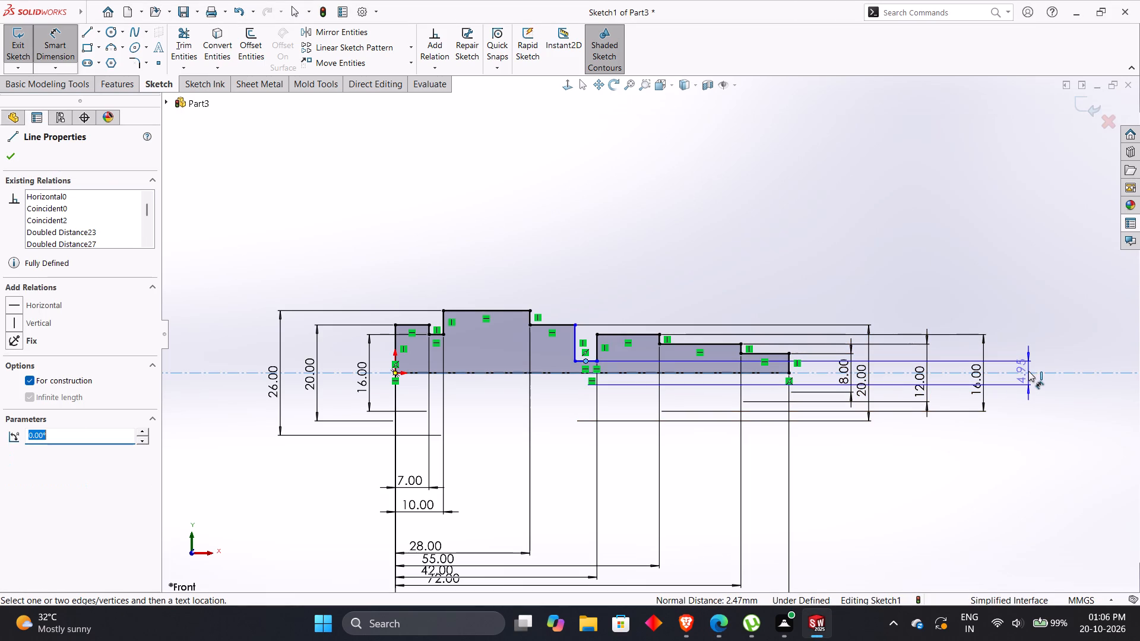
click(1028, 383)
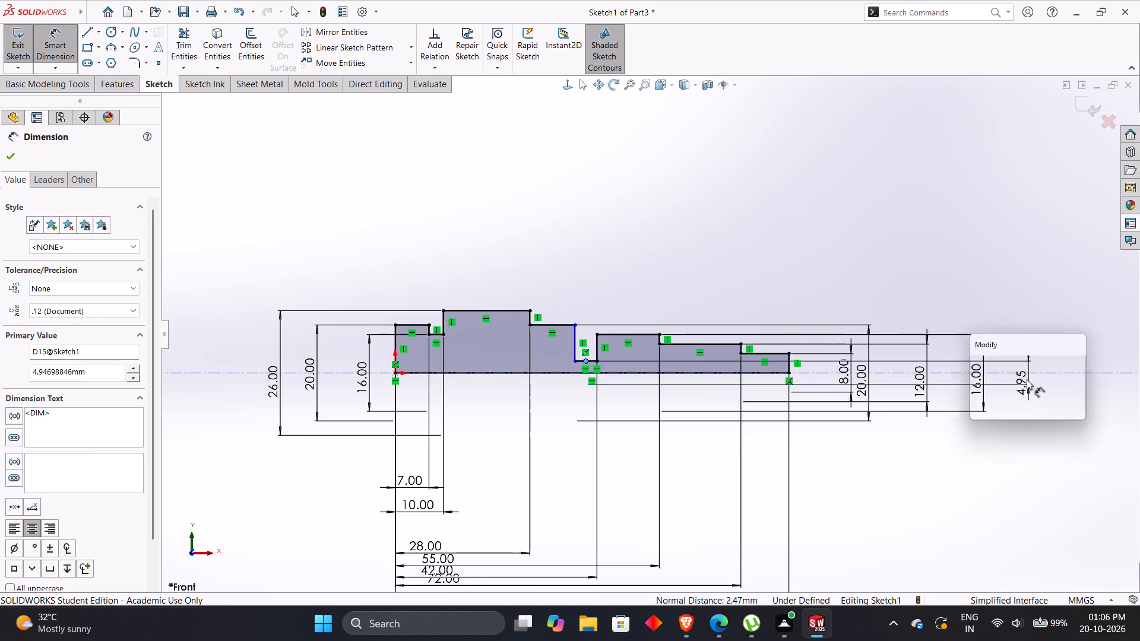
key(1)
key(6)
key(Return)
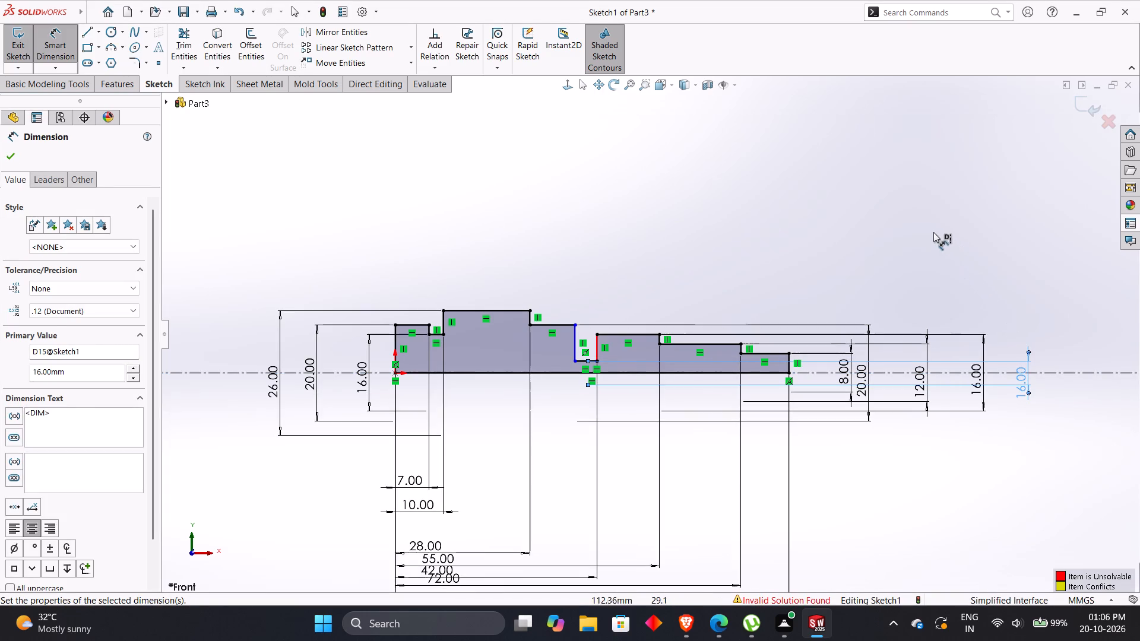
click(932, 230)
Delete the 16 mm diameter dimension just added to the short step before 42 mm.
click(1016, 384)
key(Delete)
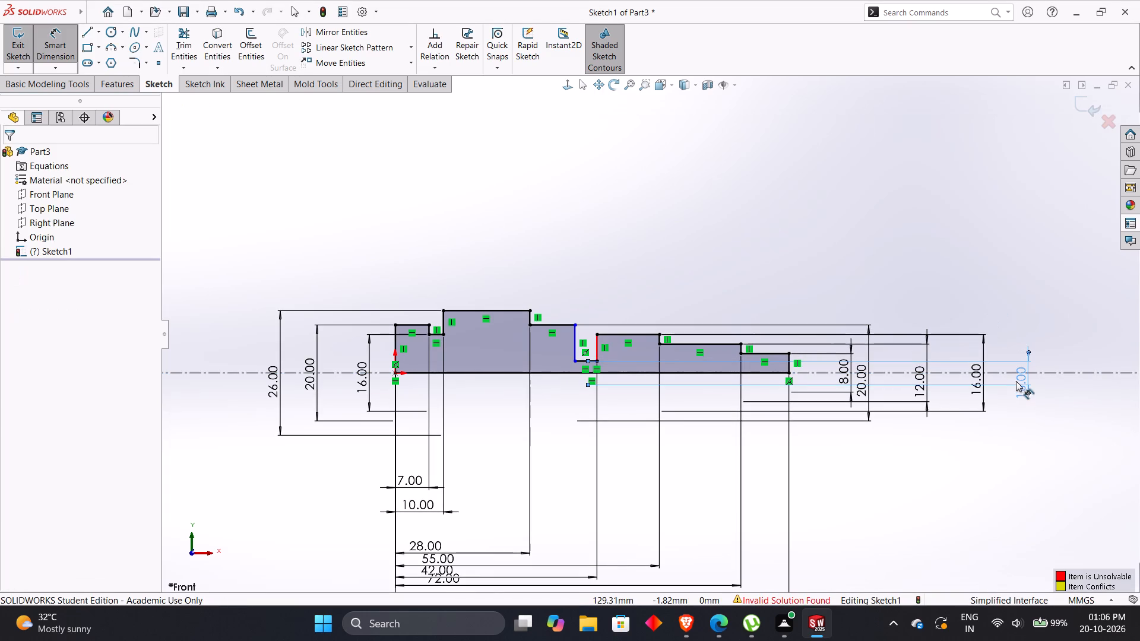
Delete the 16 mm and 12 mm diameter dimensions of the segments ending at 55 and 72 mm.
click(981, 388)
key(Delete)
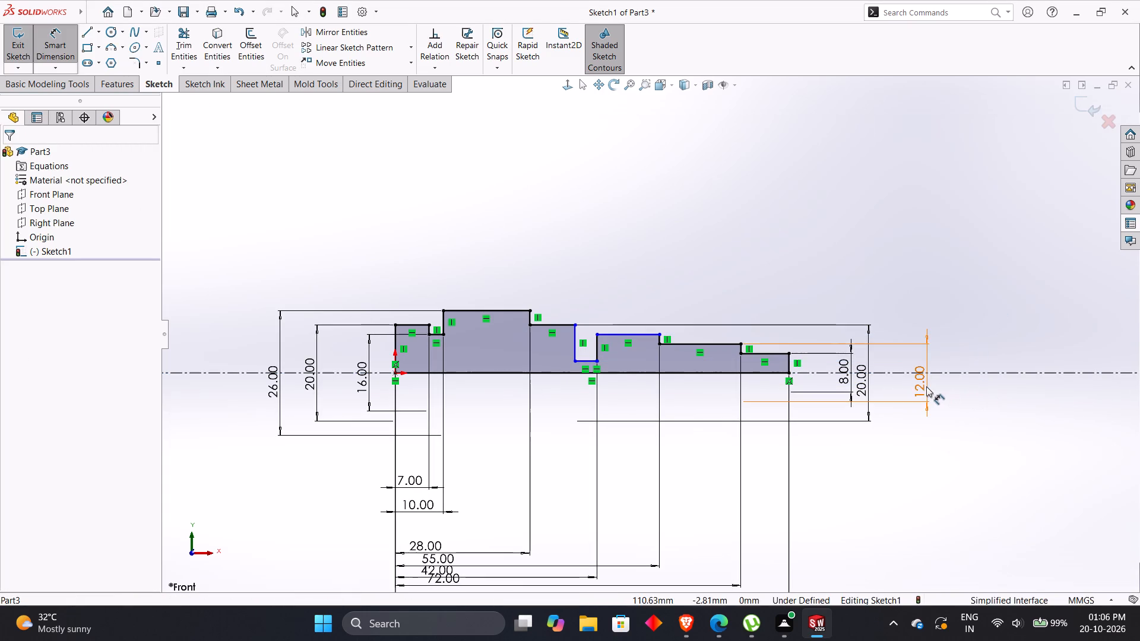
click(926, 386)
key(Delete)
click(864, 393)
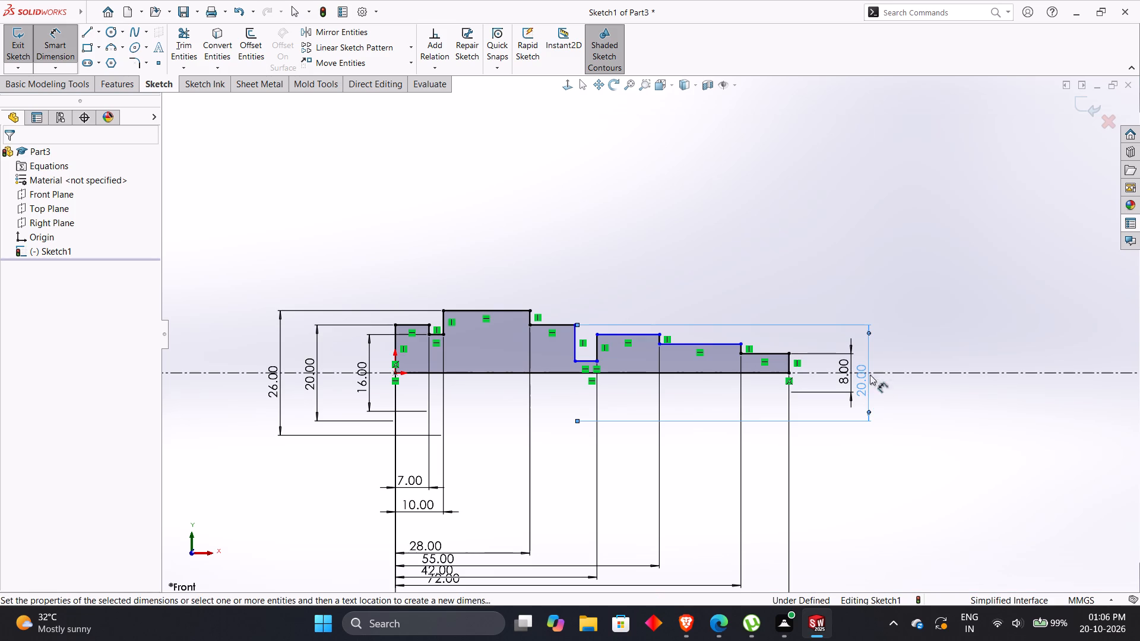
click(911, 240)
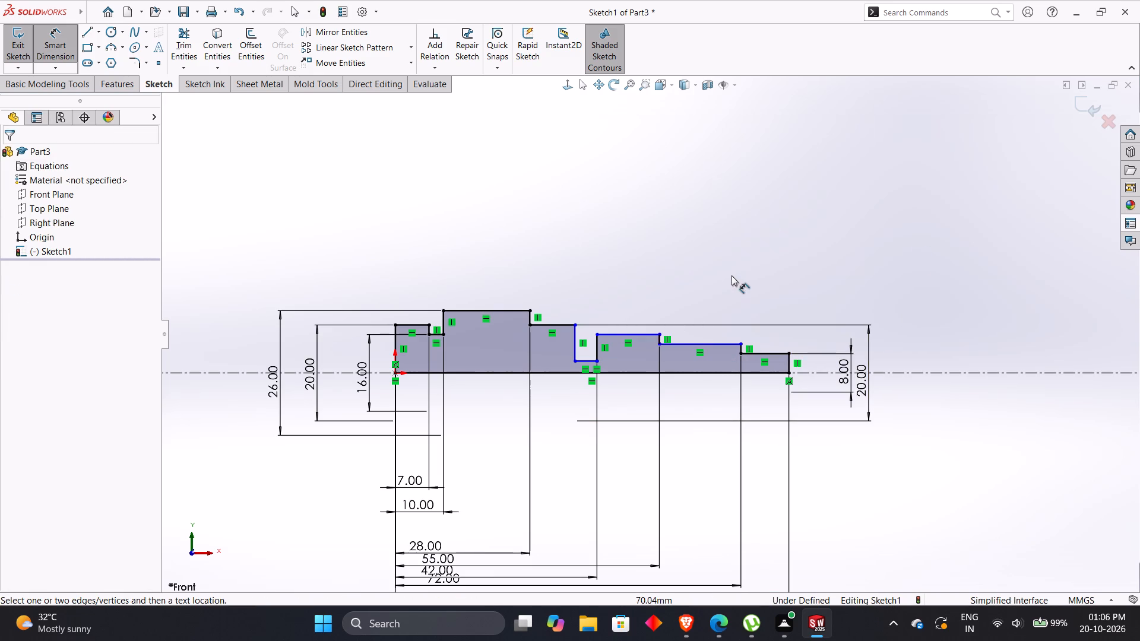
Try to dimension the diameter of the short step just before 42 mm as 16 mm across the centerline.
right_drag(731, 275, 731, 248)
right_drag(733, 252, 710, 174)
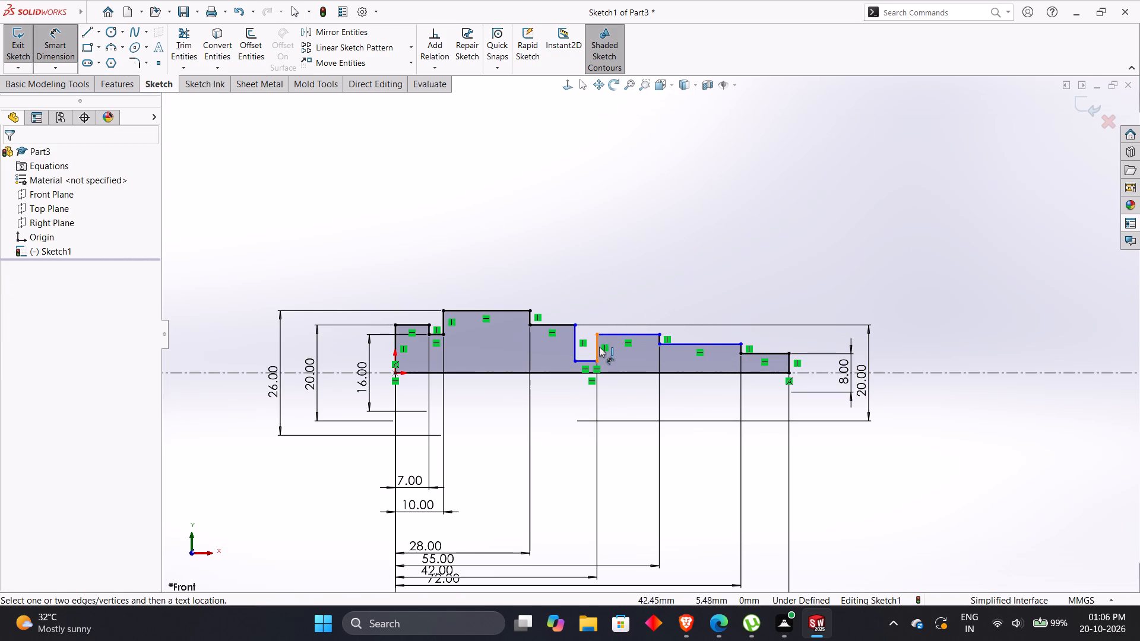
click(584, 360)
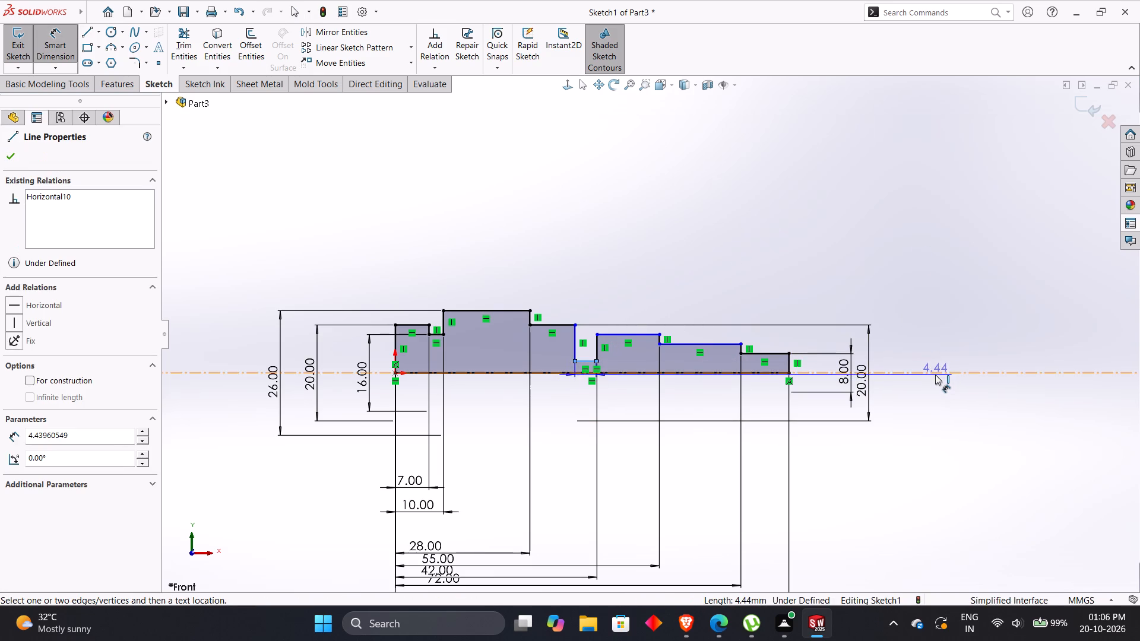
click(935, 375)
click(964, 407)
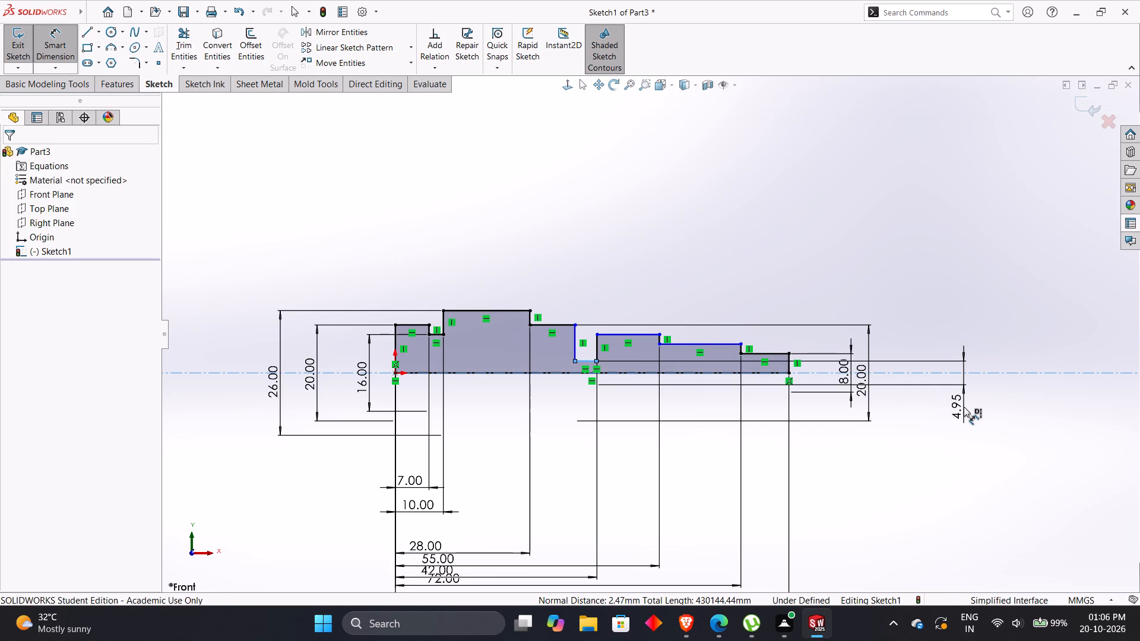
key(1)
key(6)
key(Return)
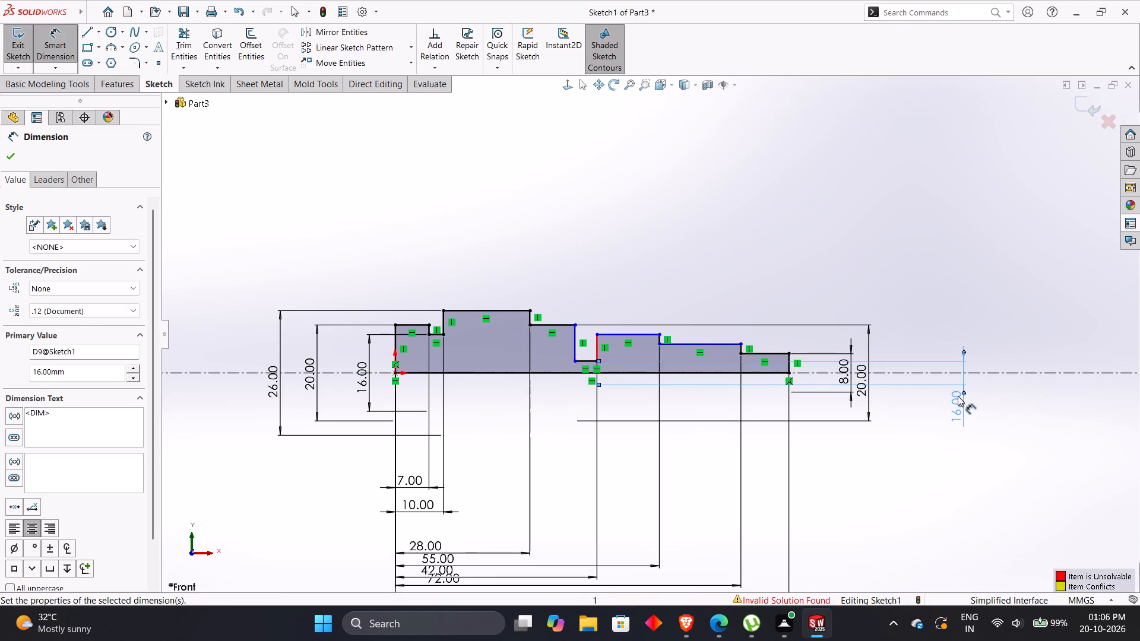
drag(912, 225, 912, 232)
Delete the short step's 16 mm dimension, the 20 mm dimension of the segment starting at 28 mm, and the end segment's 8 mm dimension.
click(964, 399)
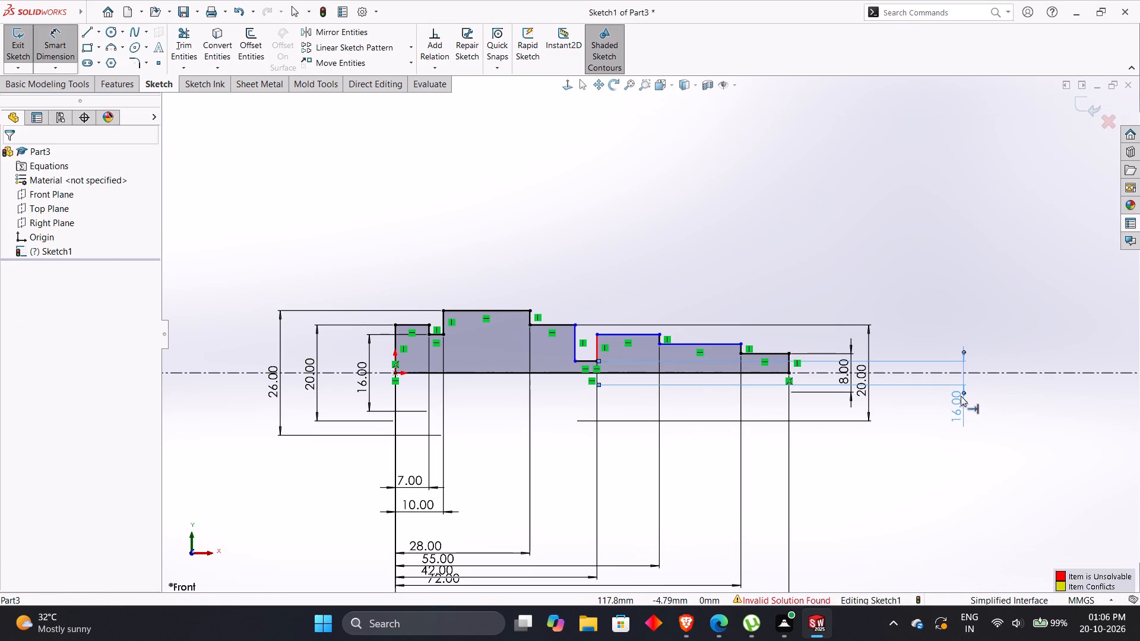
key(Delete)
key(Delete)
click(865, 383)
key(Delete)
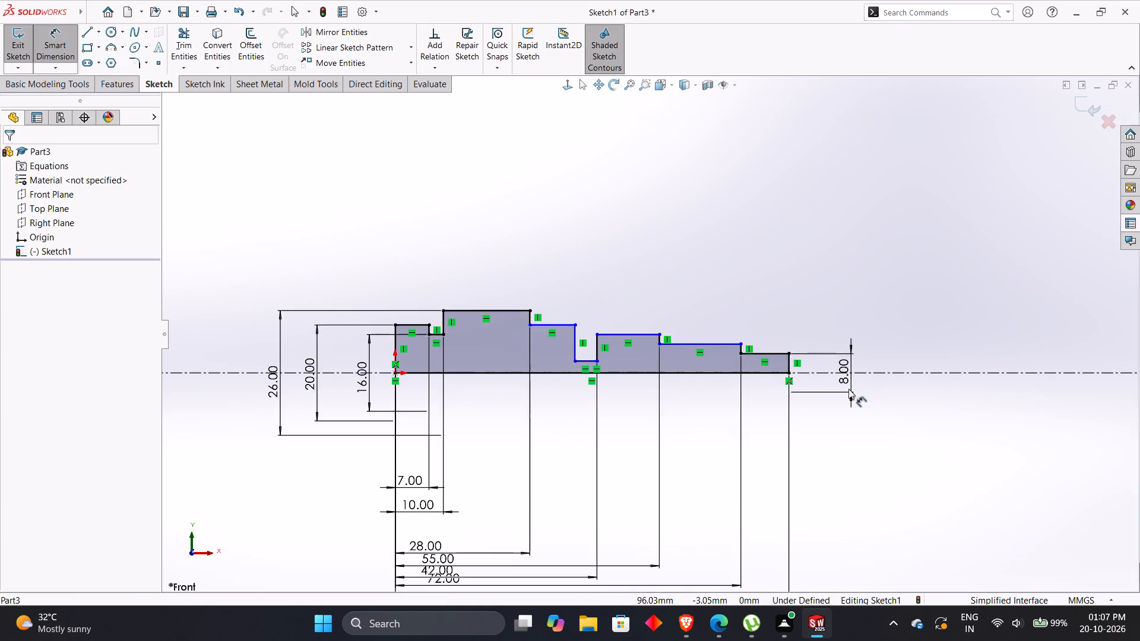
click(848, 389)
key(Delete)
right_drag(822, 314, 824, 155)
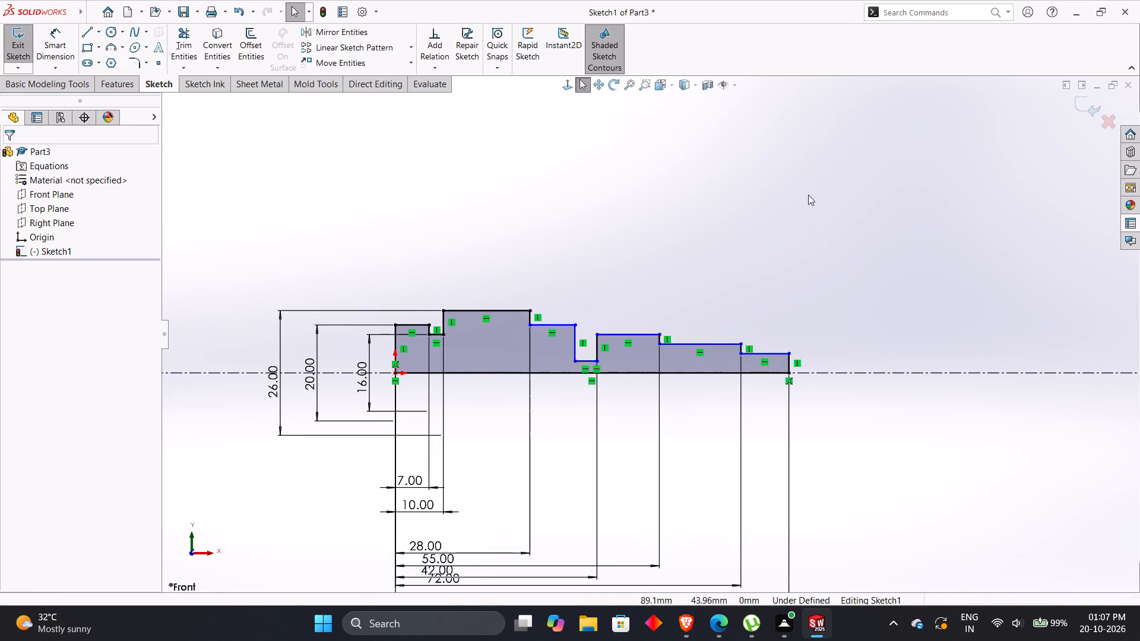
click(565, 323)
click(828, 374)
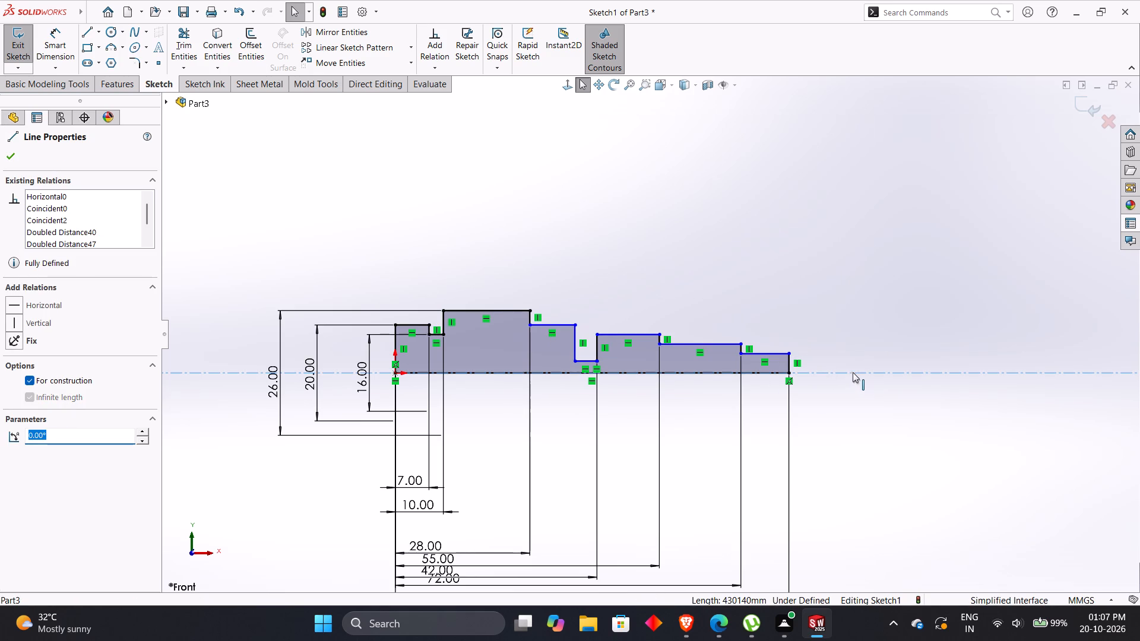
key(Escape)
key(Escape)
Check the drawing and dimension the diameter of the segment starting at 28 mm as 20 mm across the centerline.
right_drag(843, 335, 834, 182)
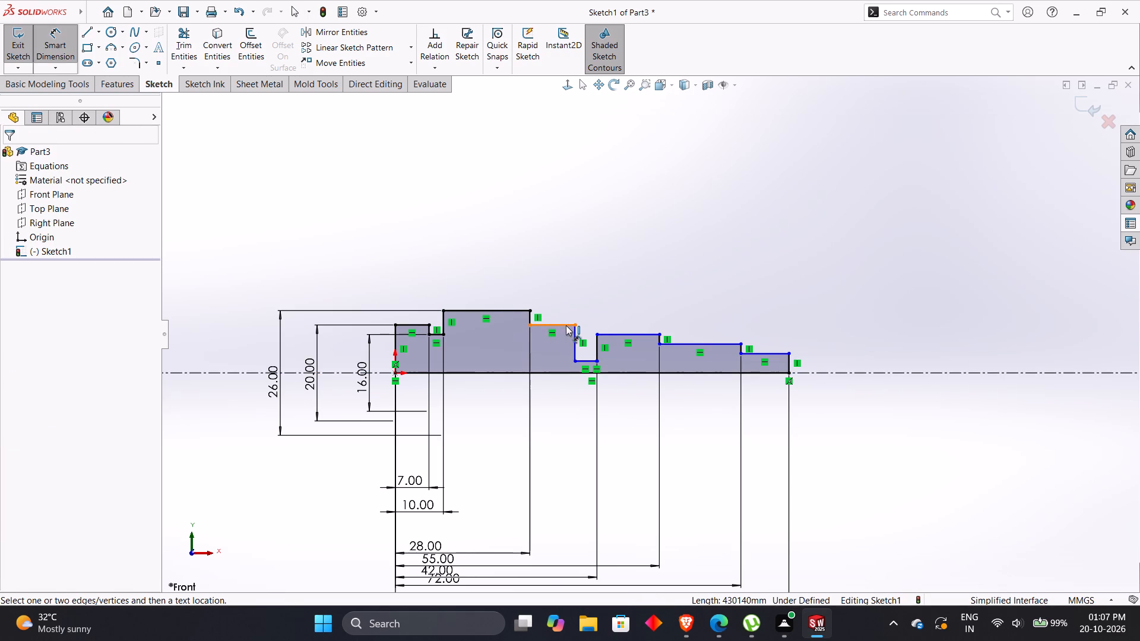
click(566, 325)
click(833, 372)
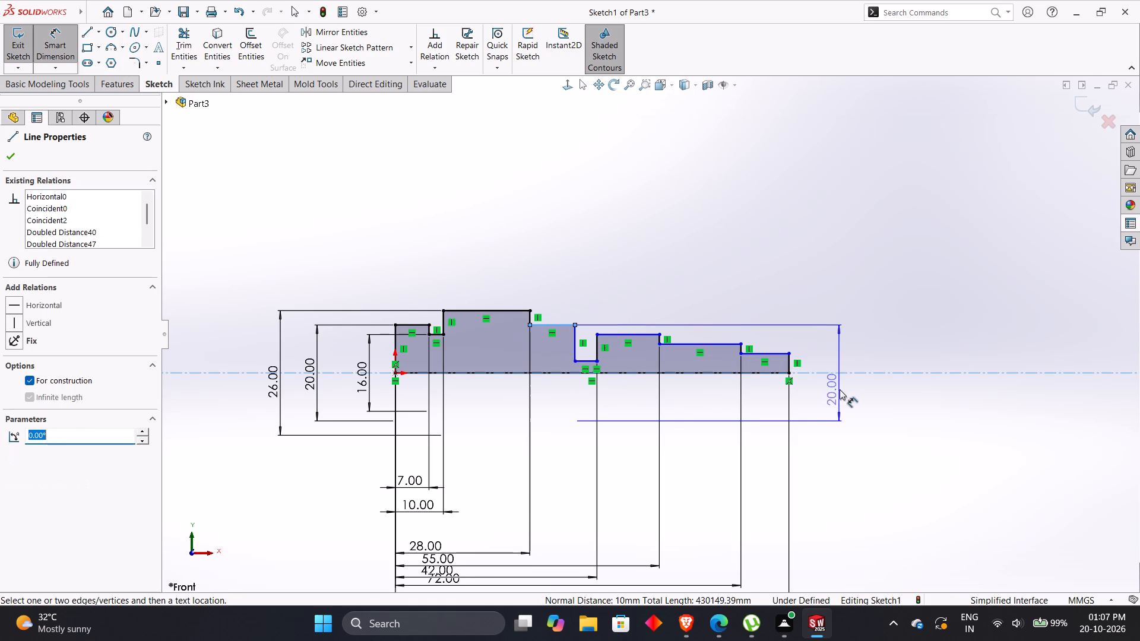
key(alt+Tab)
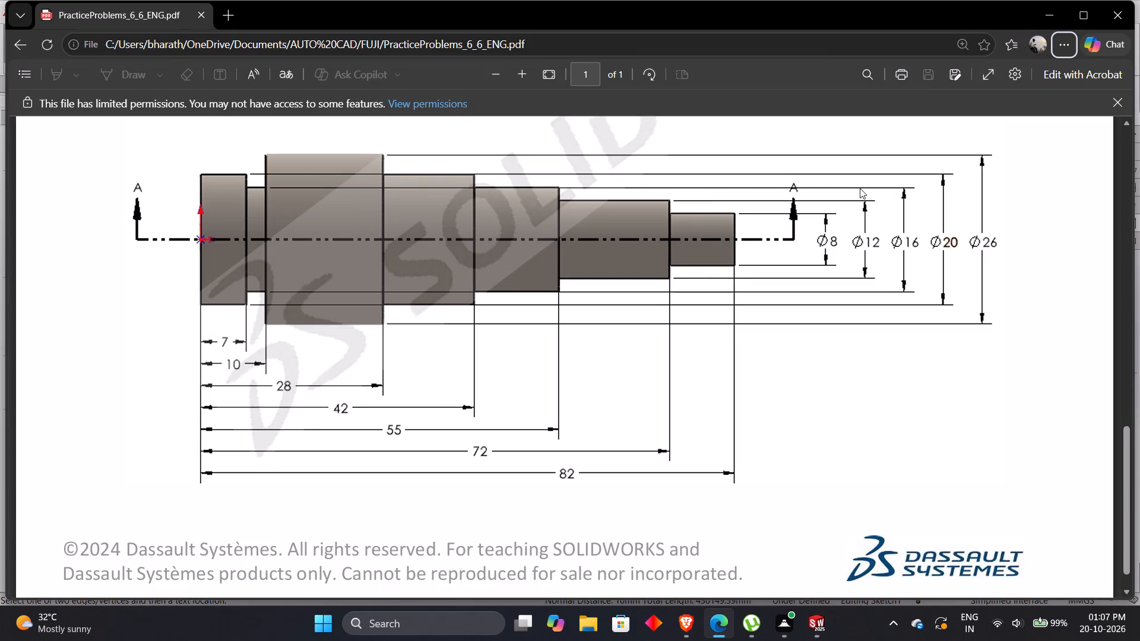
key(alt+Tab)
click(839, 391)
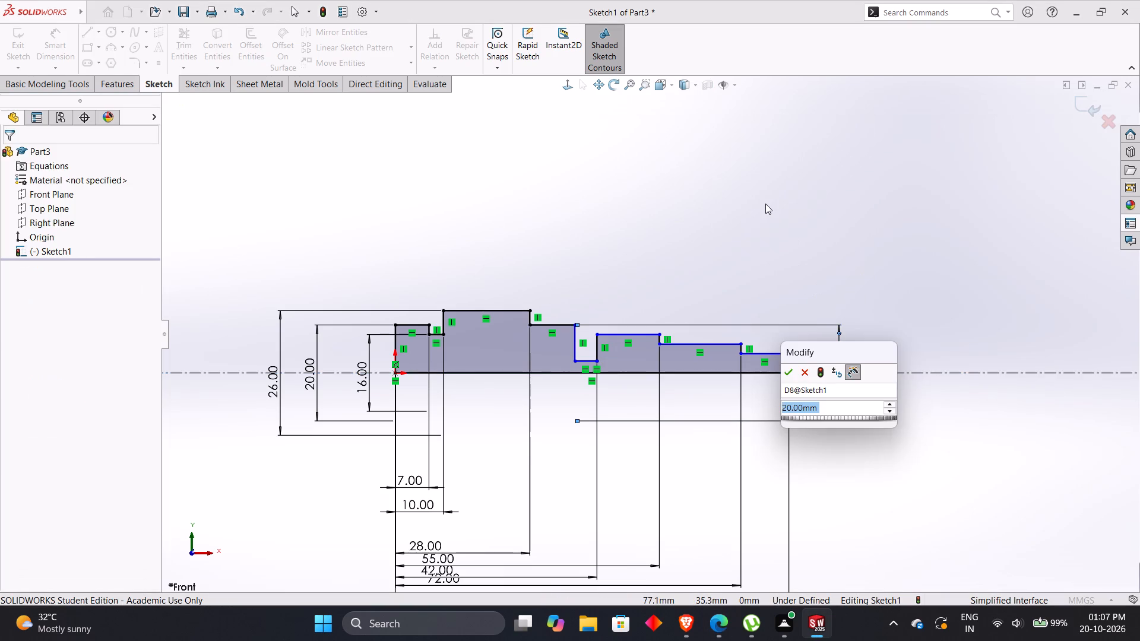
click(765, 204)
click(781, 373)
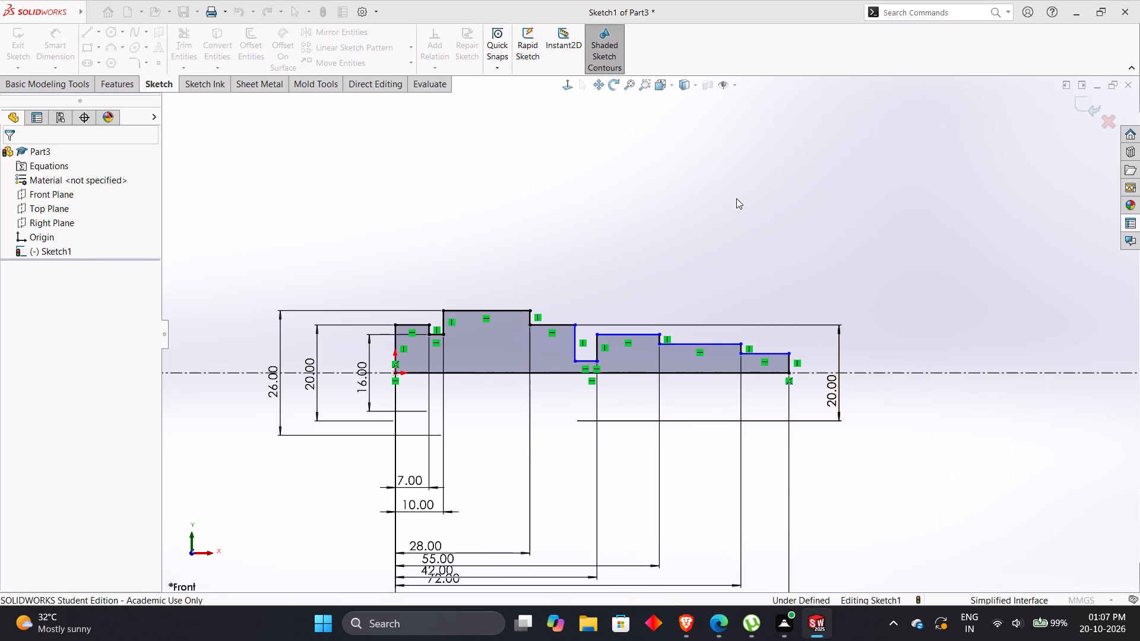
click(736, 198)
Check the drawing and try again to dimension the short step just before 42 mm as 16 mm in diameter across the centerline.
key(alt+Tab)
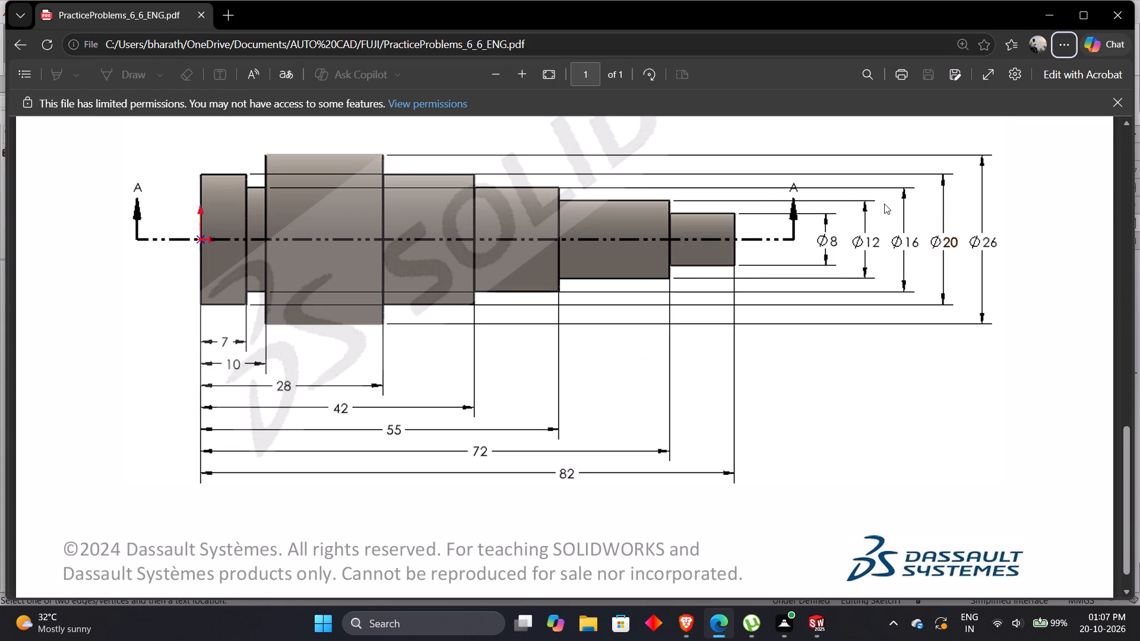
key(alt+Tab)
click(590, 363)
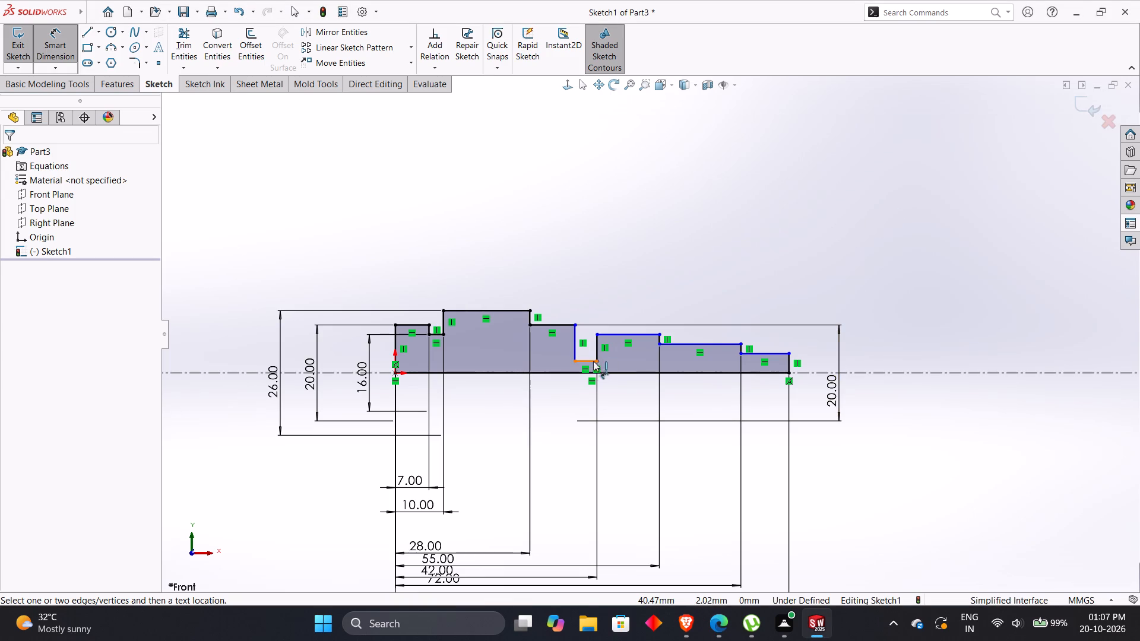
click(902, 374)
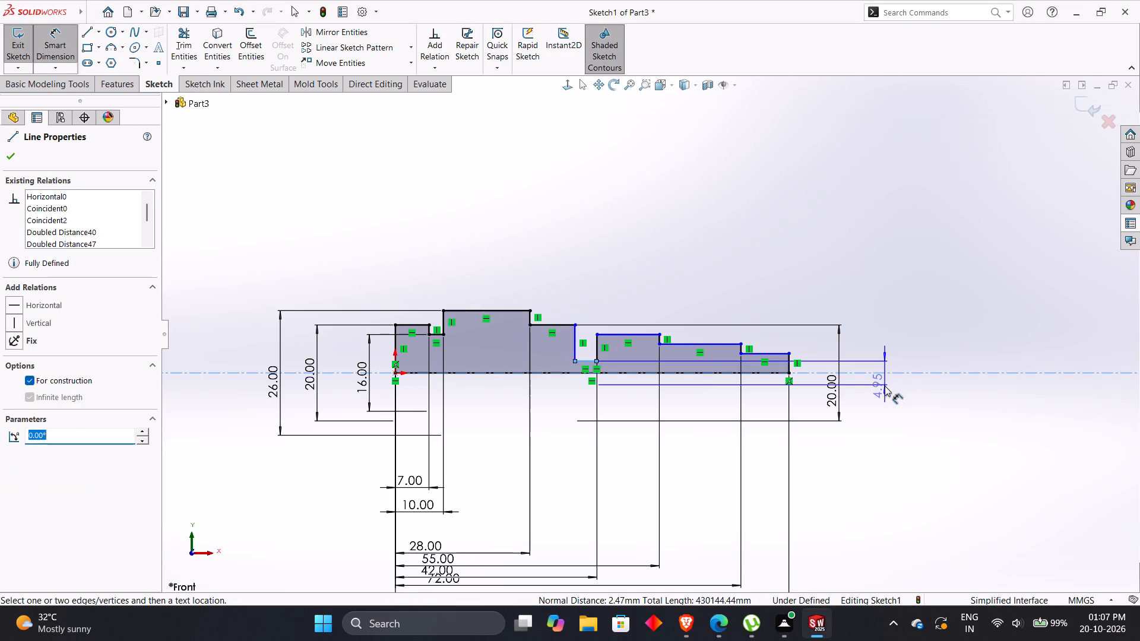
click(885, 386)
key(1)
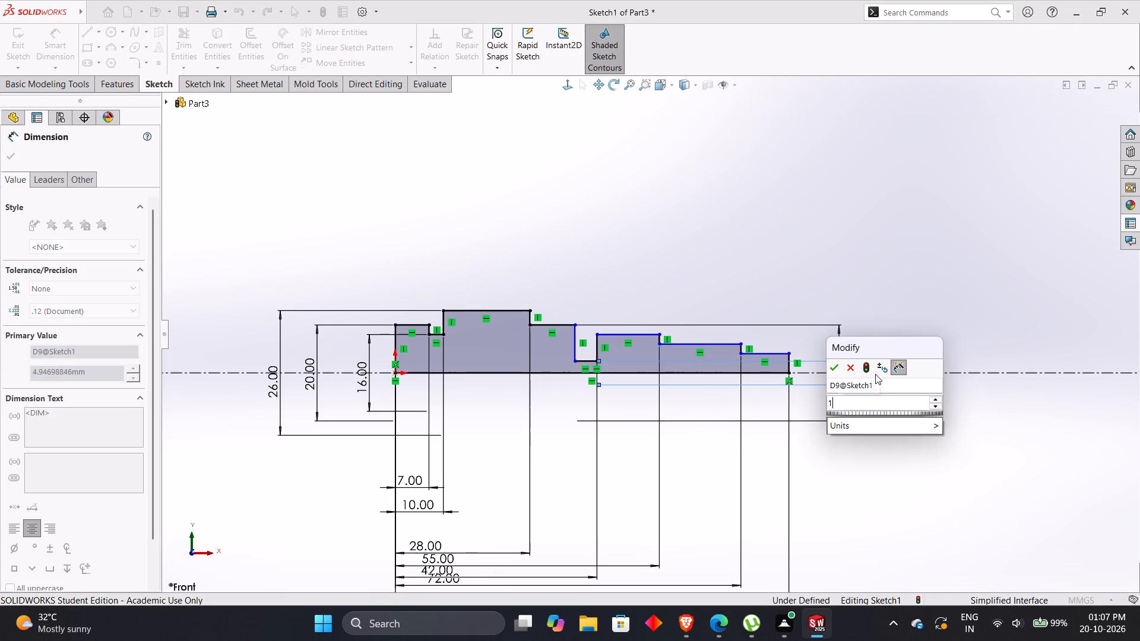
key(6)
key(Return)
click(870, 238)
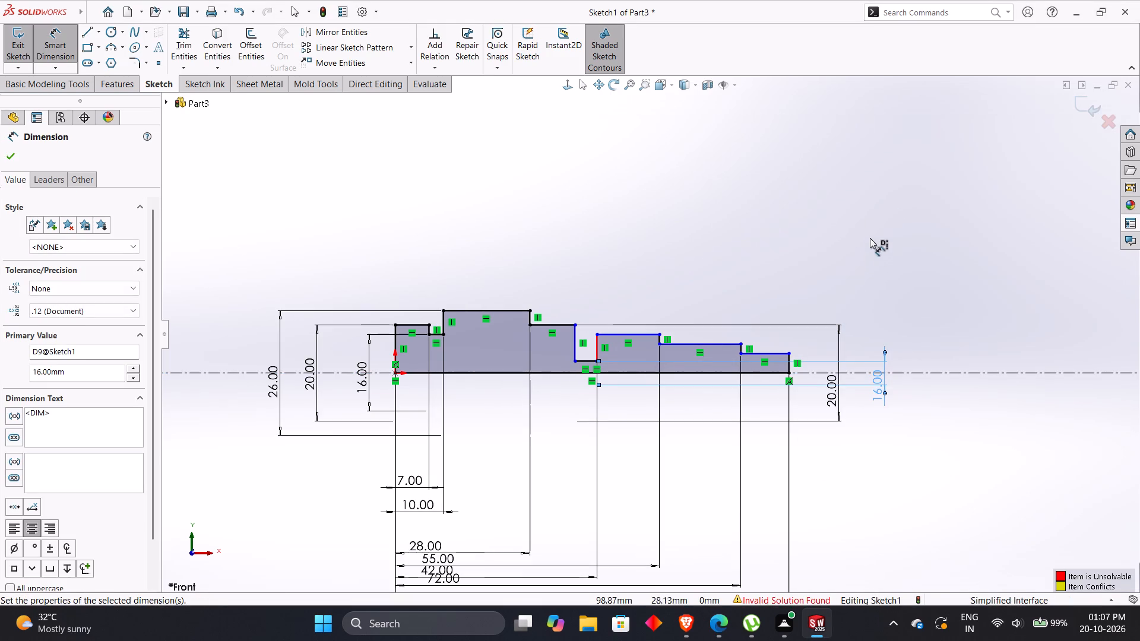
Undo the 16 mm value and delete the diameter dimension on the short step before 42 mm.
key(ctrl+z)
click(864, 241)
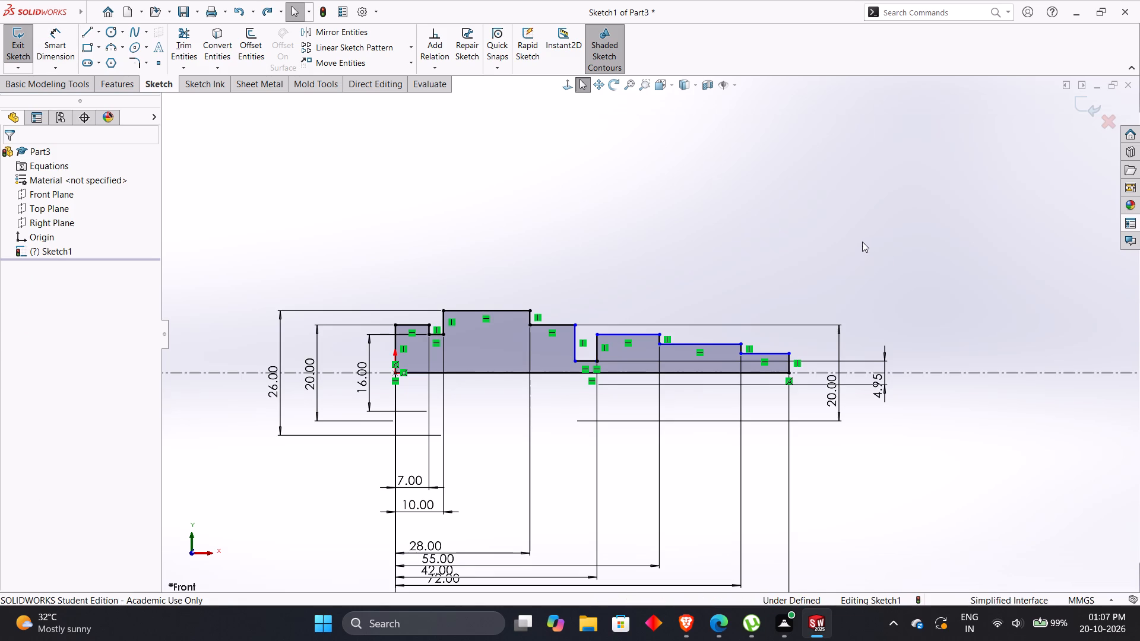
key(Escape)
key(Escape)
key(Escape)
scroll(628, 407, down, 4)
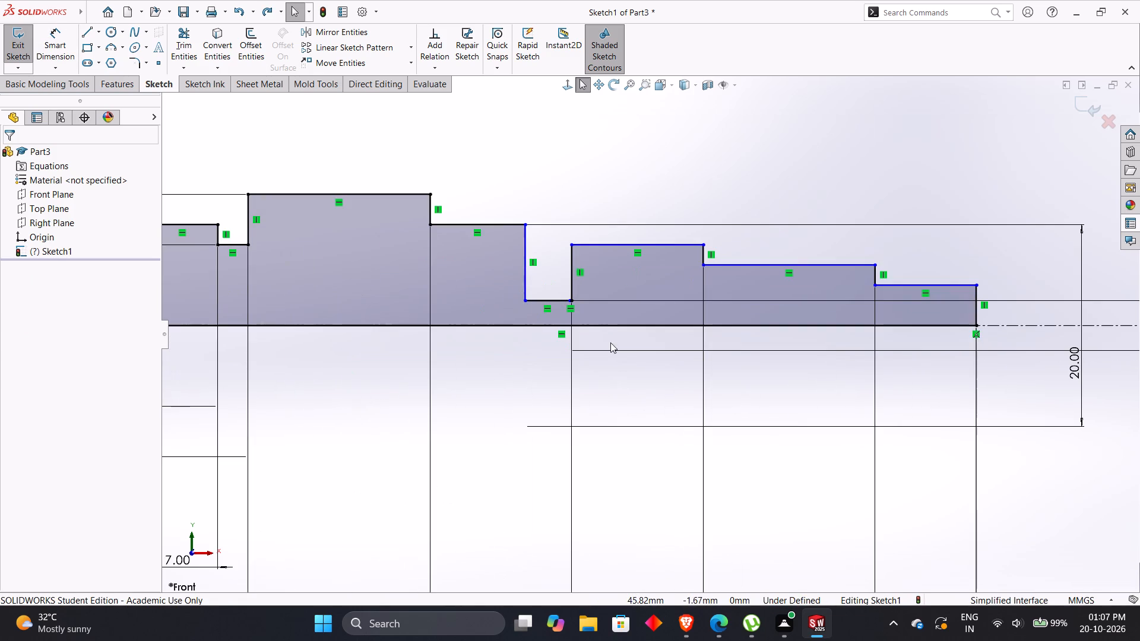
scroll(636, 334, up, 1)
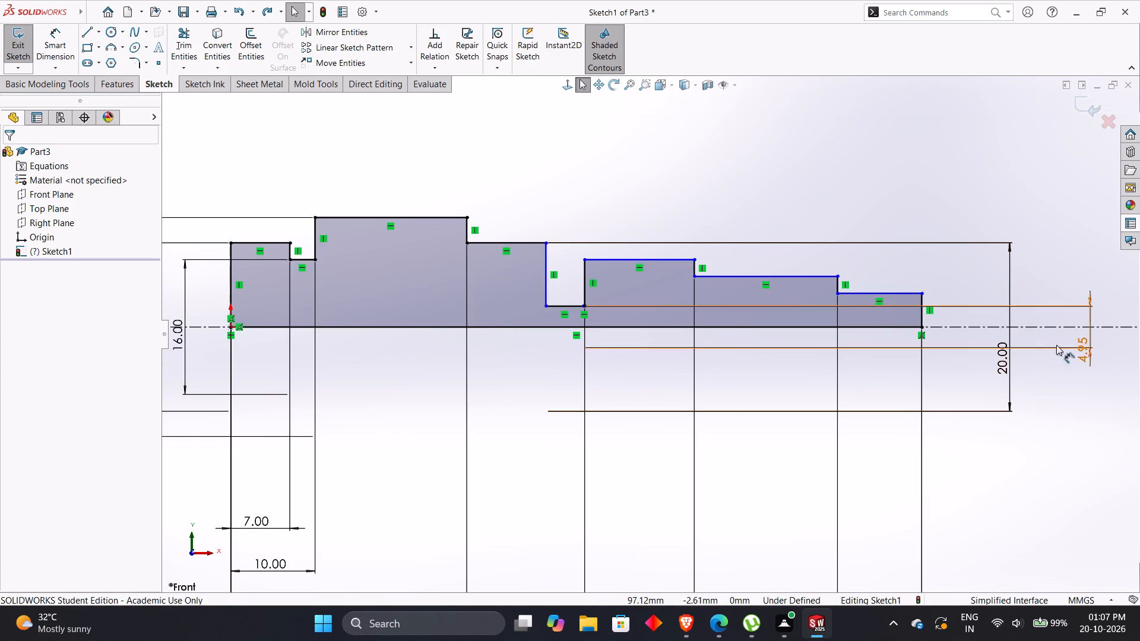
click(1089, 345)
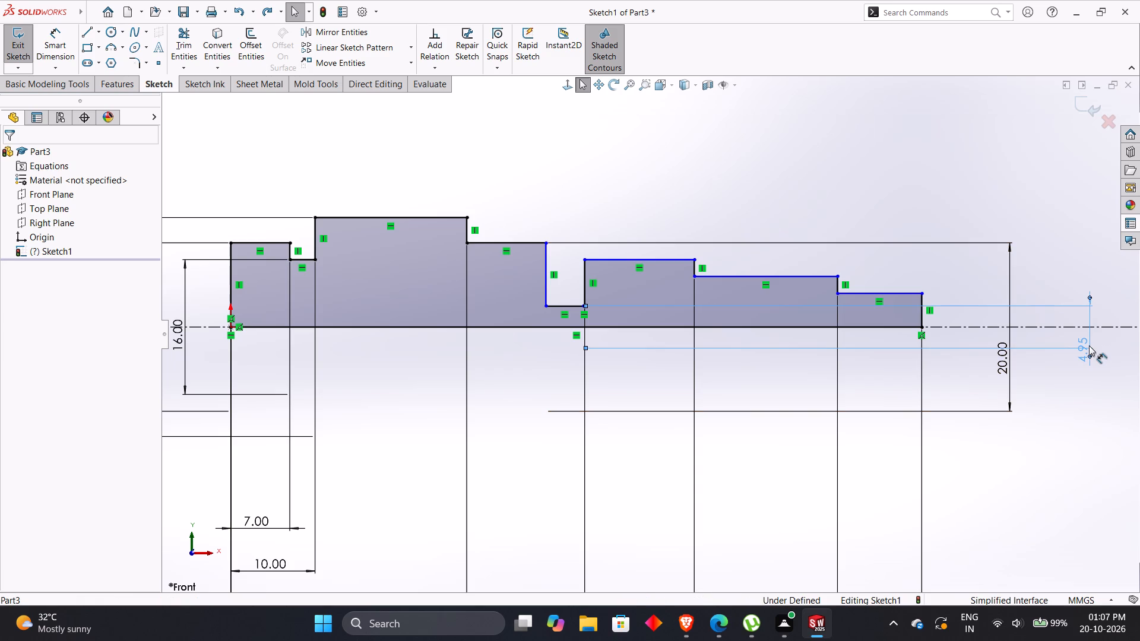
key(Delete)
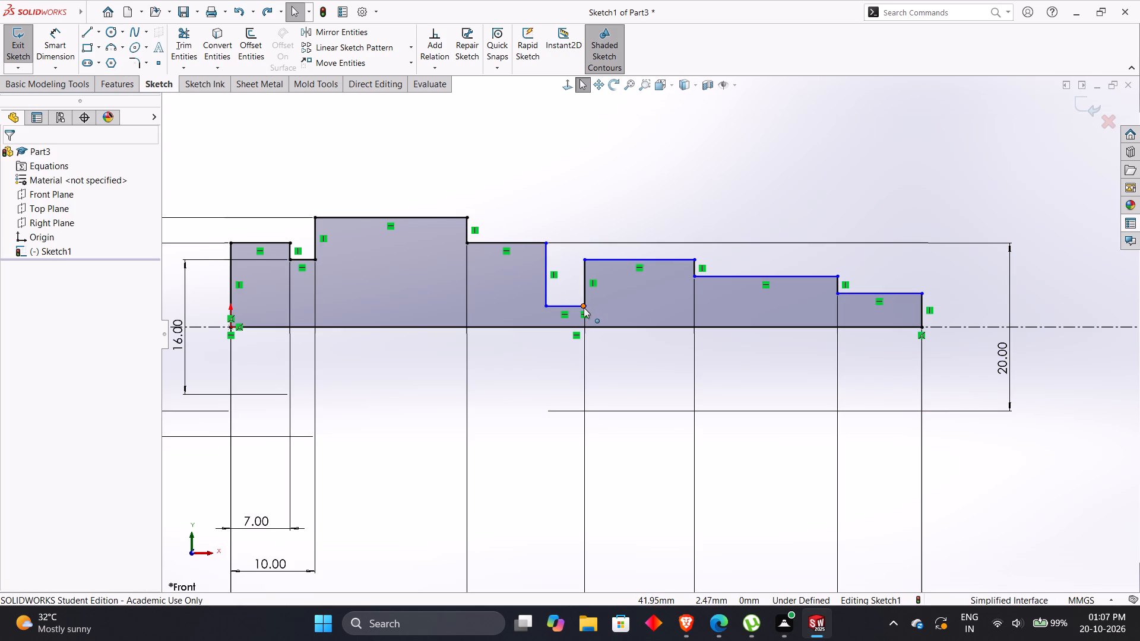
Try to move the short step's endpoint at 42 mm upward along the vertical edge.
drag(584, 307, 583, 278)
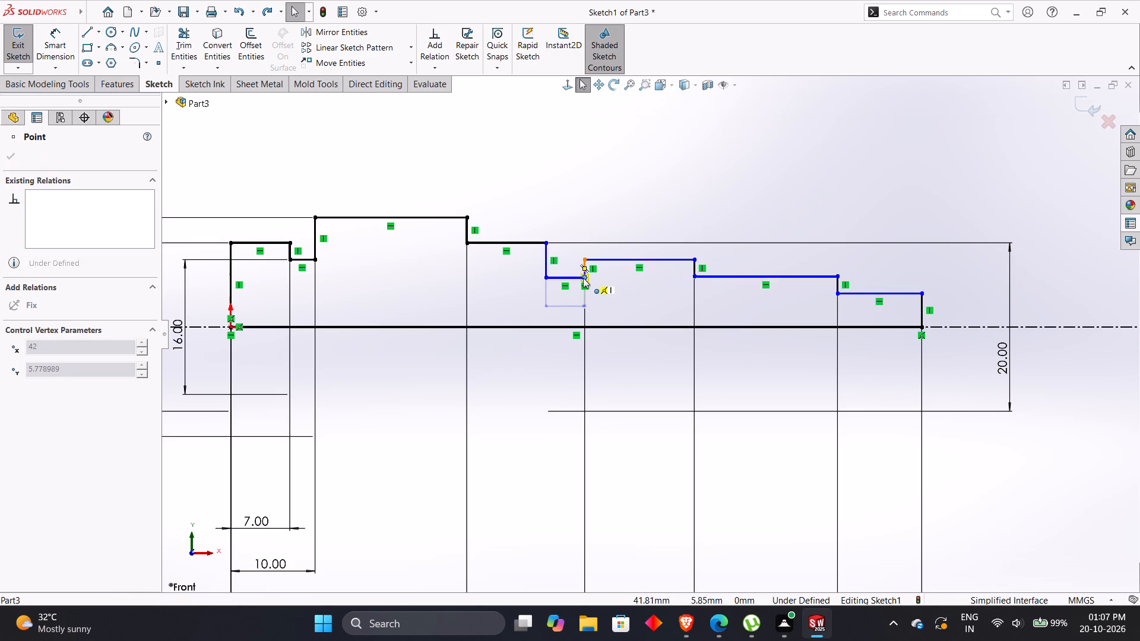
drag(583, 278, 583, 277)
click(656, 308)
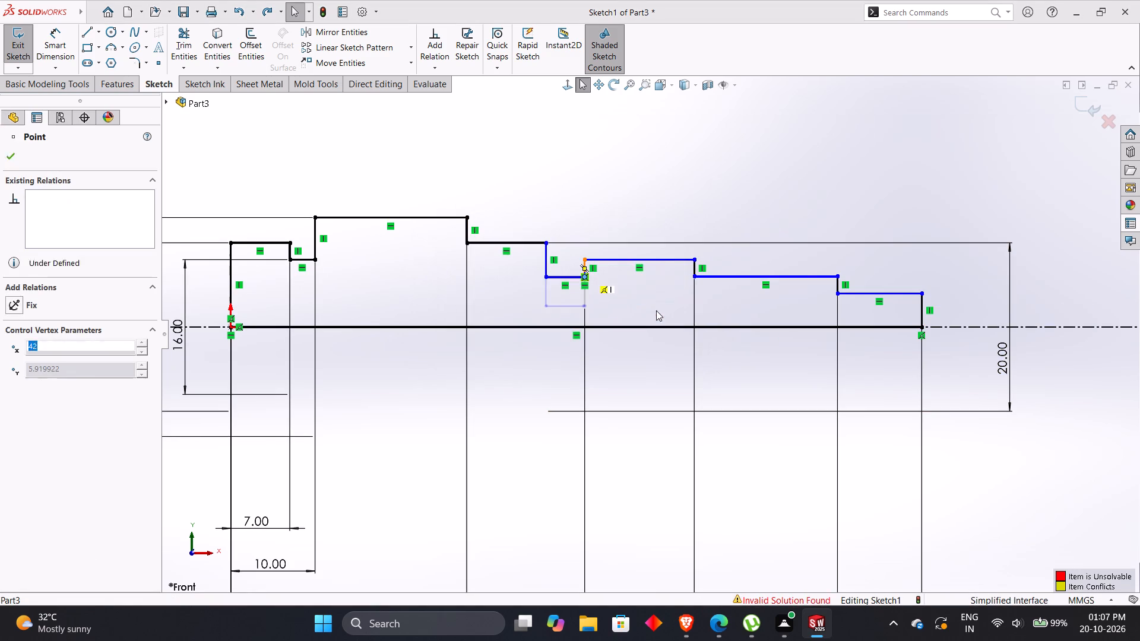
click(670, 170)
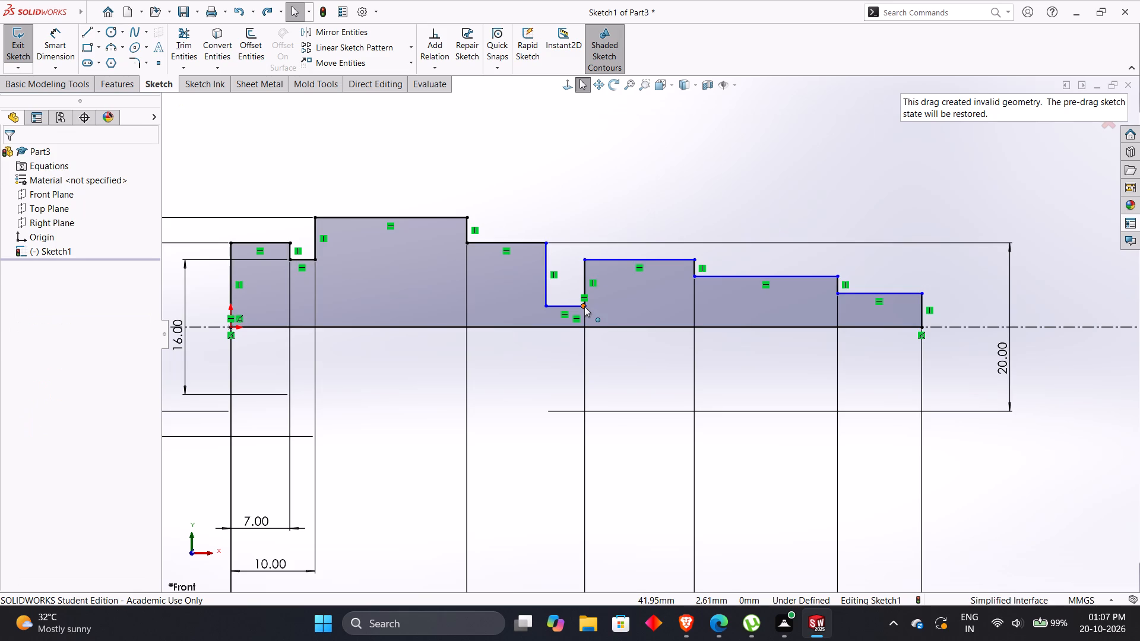
Delete the horizontal relation at the short step's 42 mm endpoint and move that endpoint up to about 5.24 mm above the centerline.
drag(584, 306, 584, 298)
click(587, 294)
key(Delete)
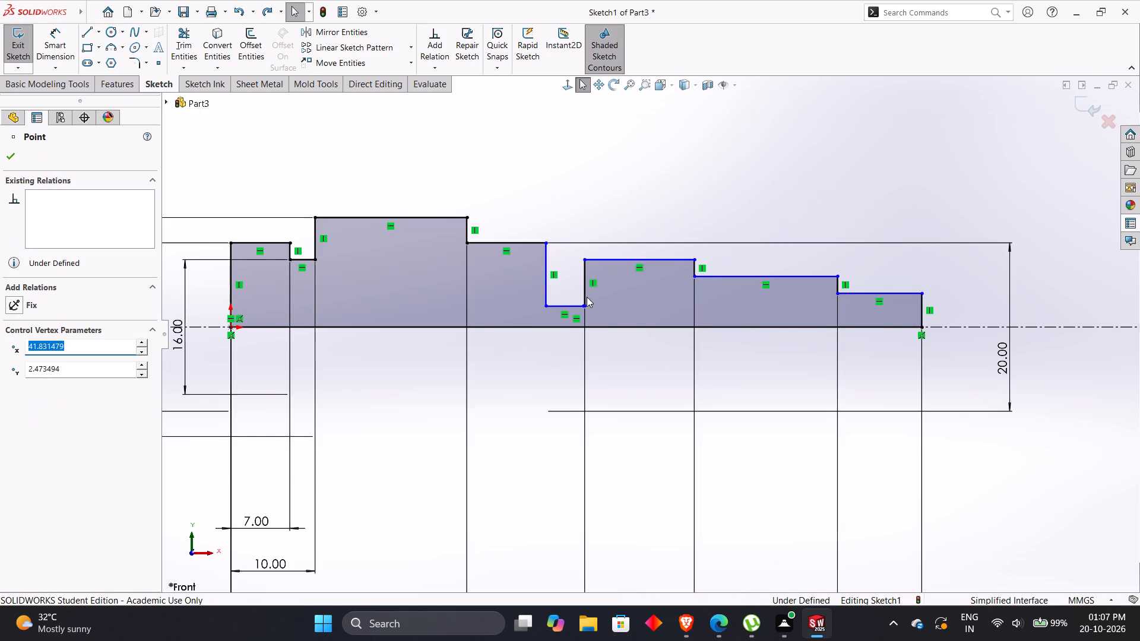
drag(584, 303, 584, 283)
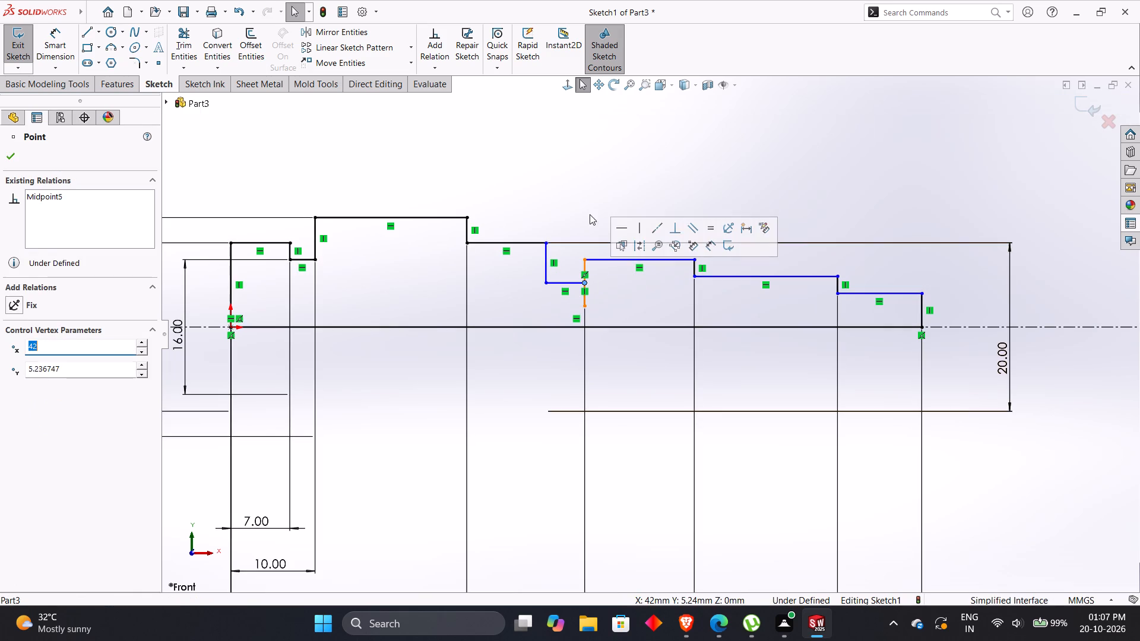
click(590, 181)
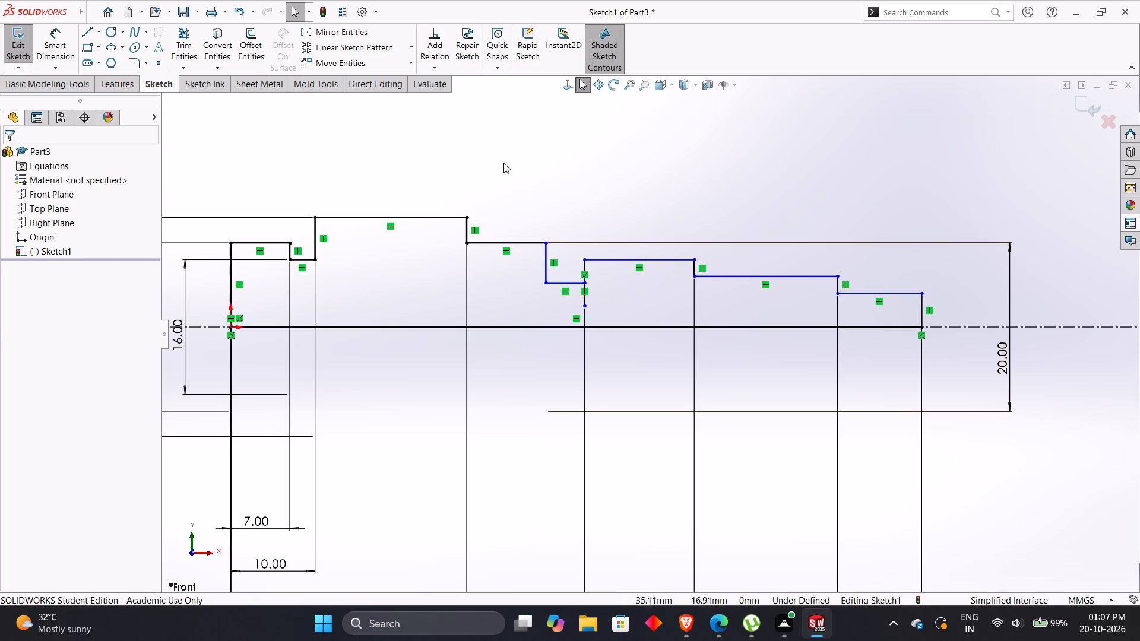
Trim the leftover piece of the vertical line at 42 mm that extends below the raised short step.
click(185, 37)
drag(534, 289, 576, 294)
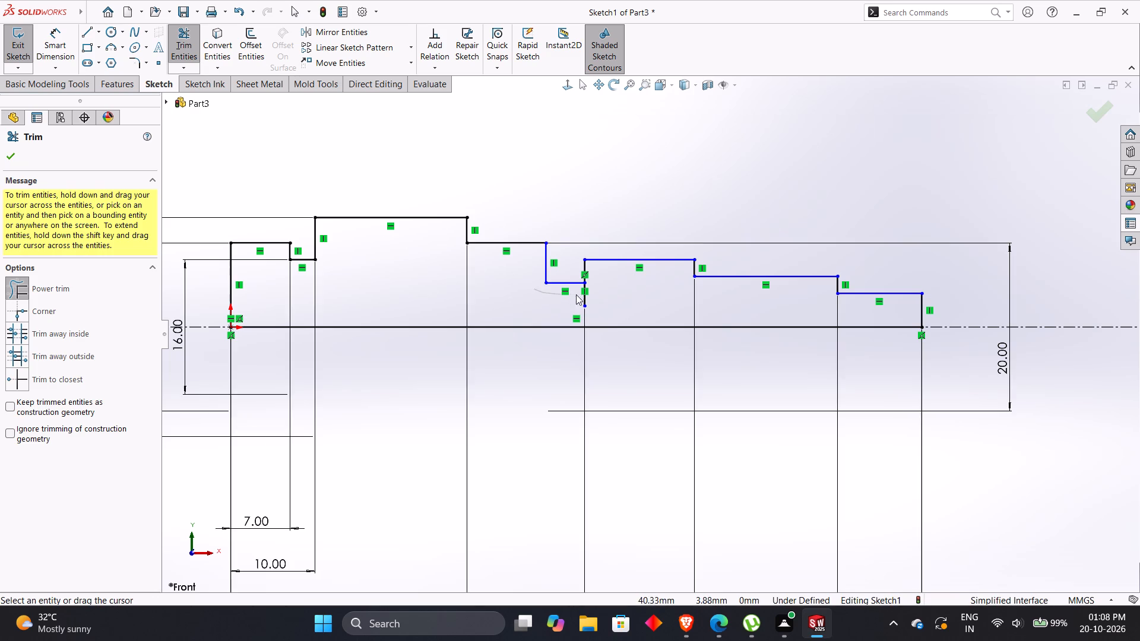
drag(576, 294, 603, 295)
click(570, 164)
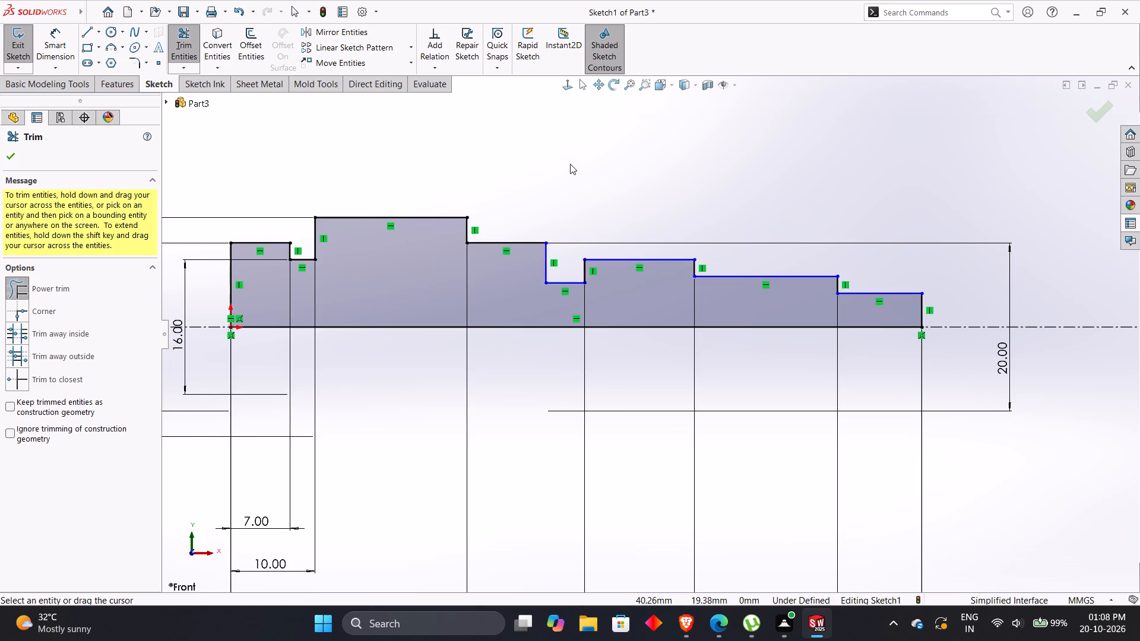
key(Escape)
key(Escape)
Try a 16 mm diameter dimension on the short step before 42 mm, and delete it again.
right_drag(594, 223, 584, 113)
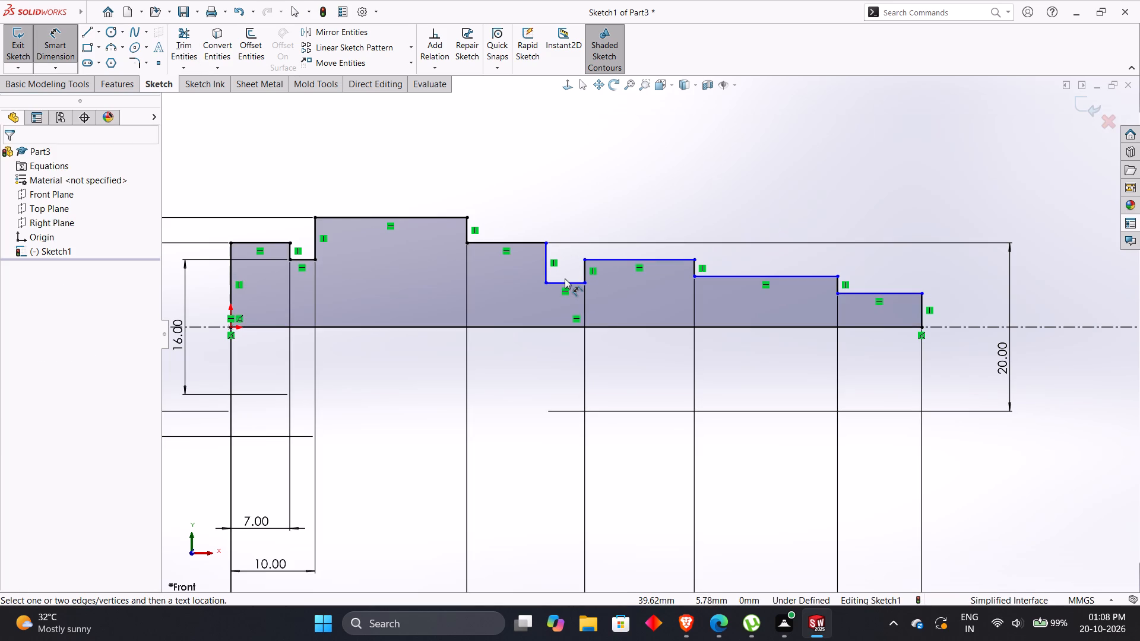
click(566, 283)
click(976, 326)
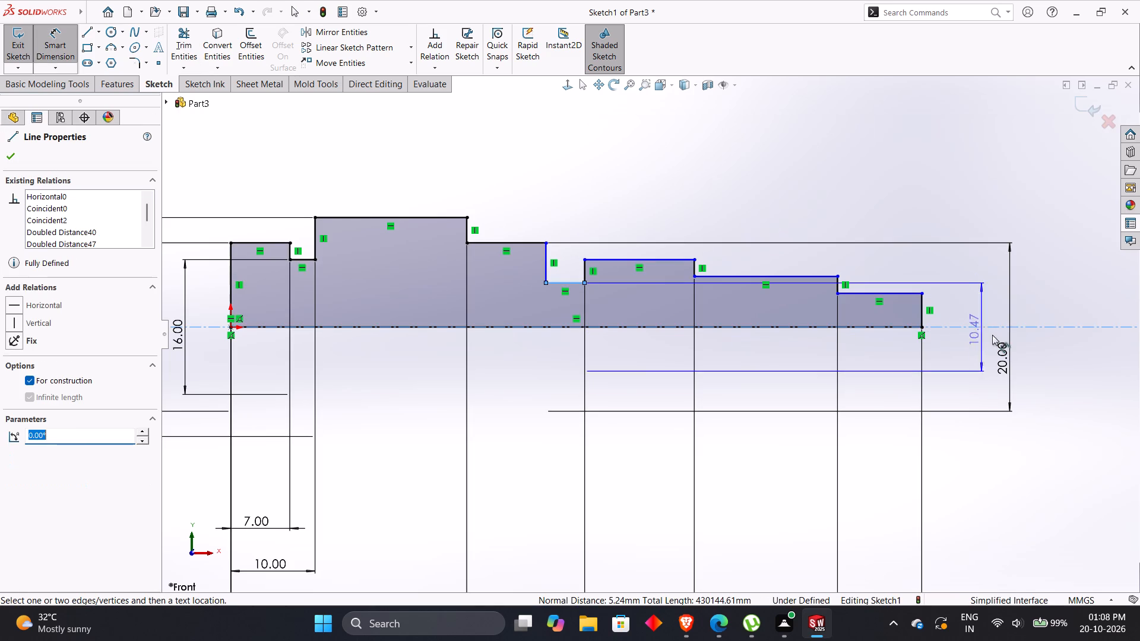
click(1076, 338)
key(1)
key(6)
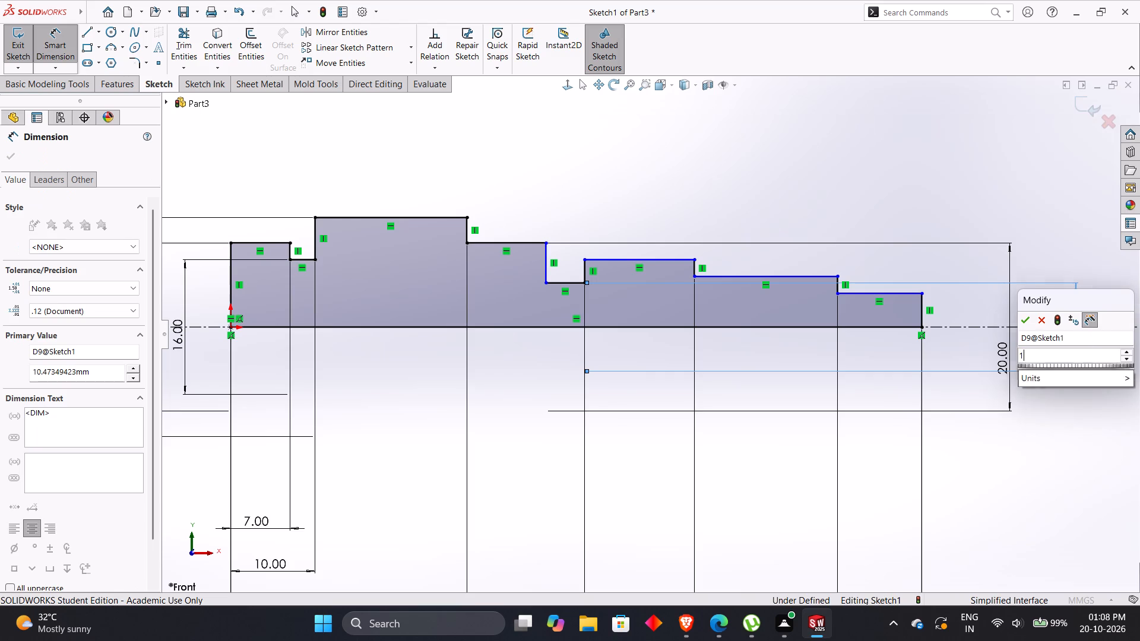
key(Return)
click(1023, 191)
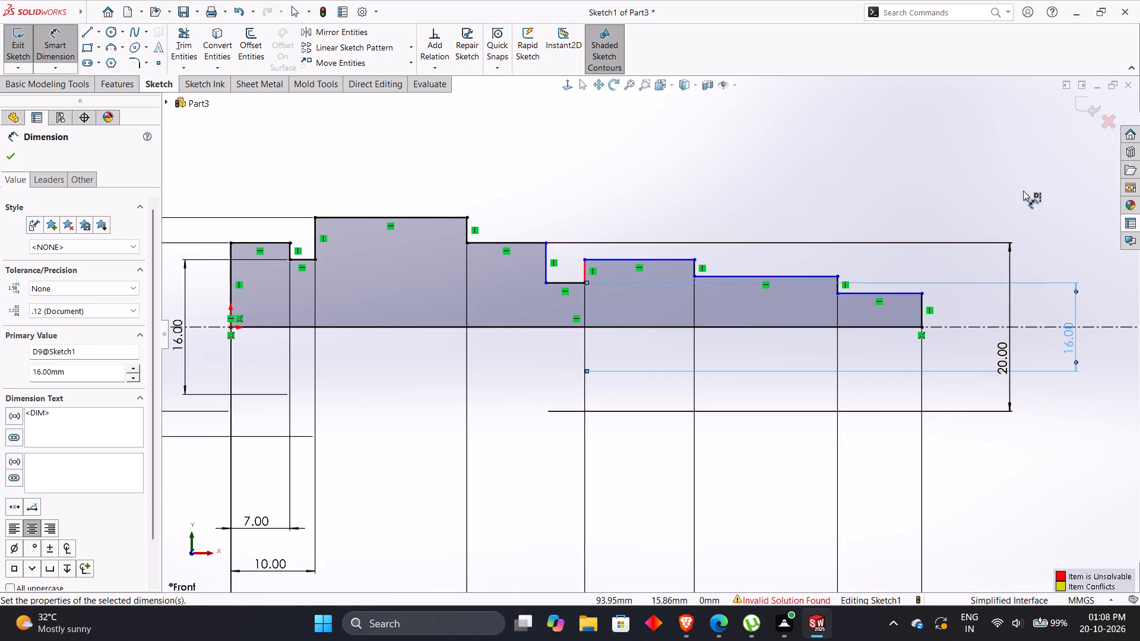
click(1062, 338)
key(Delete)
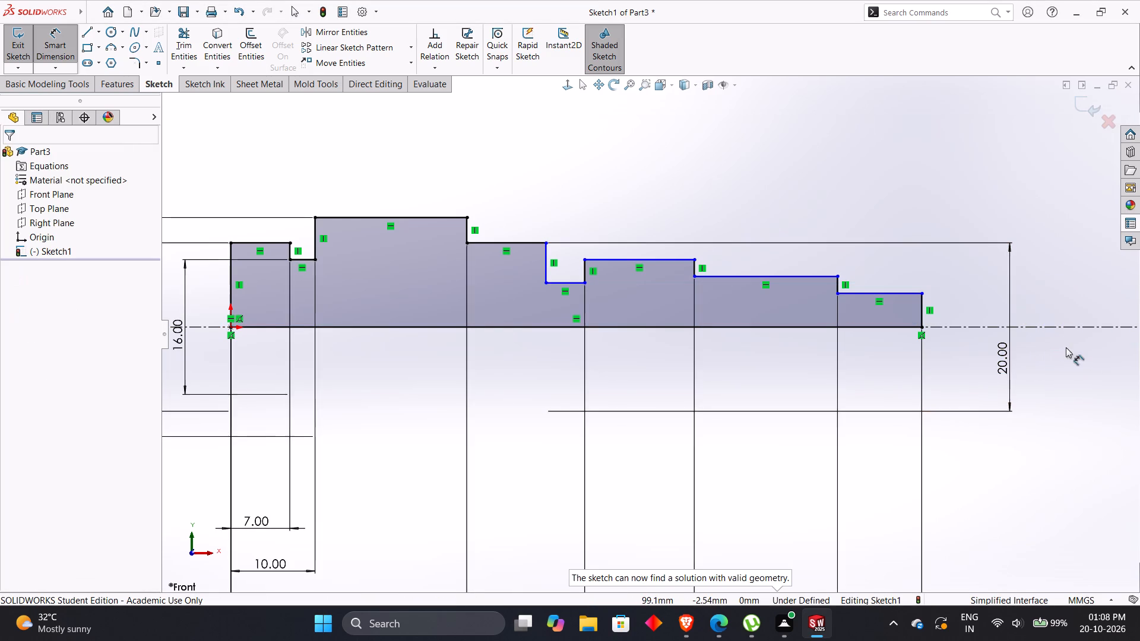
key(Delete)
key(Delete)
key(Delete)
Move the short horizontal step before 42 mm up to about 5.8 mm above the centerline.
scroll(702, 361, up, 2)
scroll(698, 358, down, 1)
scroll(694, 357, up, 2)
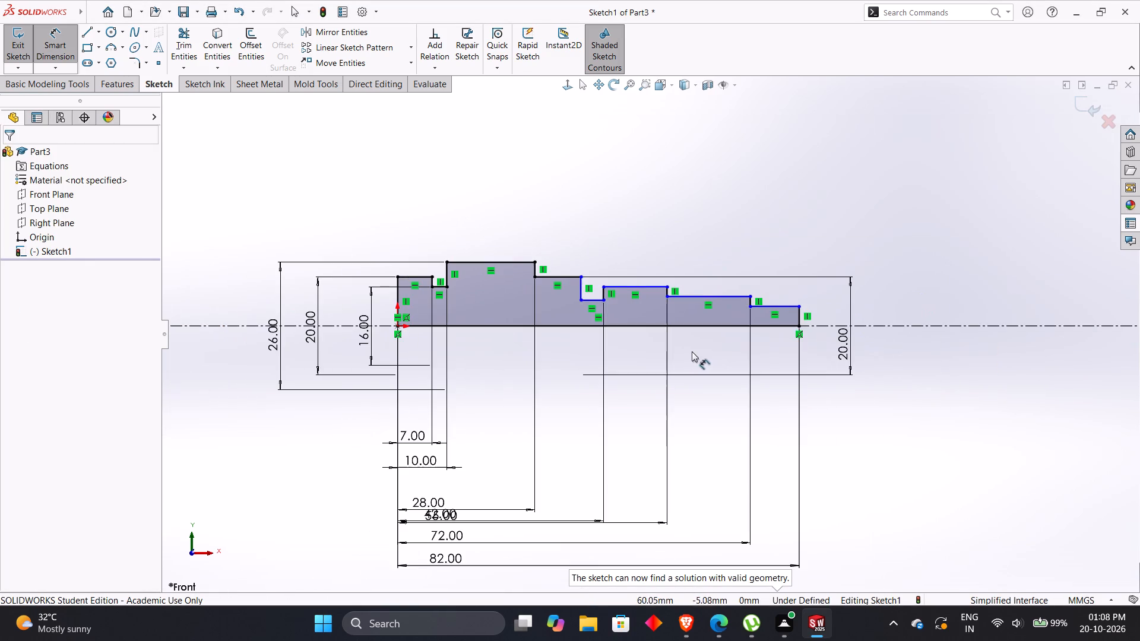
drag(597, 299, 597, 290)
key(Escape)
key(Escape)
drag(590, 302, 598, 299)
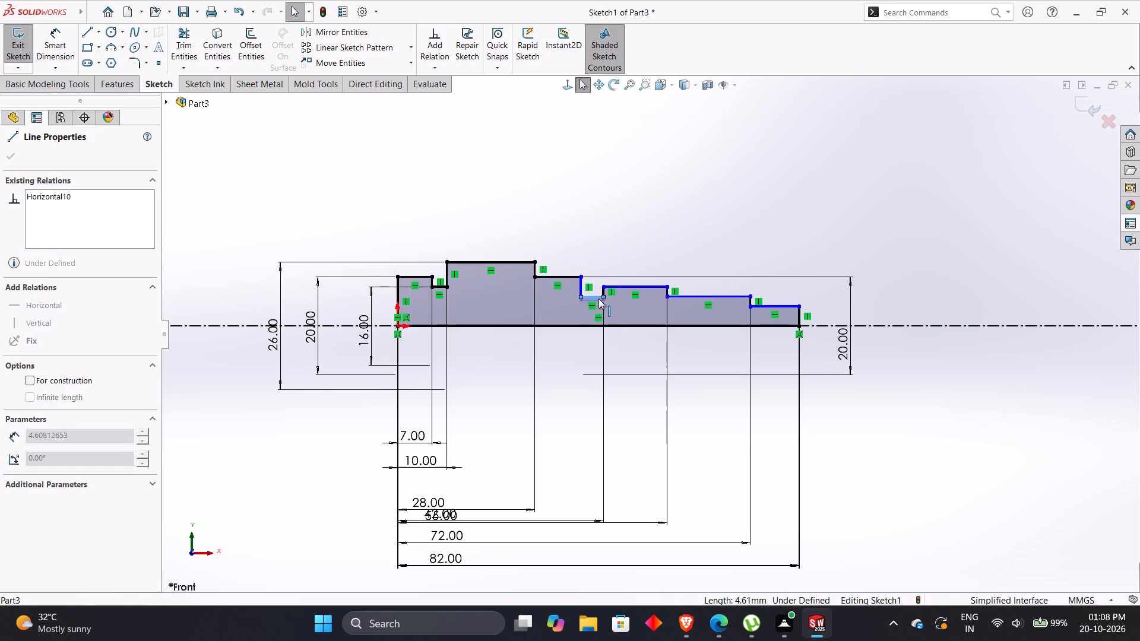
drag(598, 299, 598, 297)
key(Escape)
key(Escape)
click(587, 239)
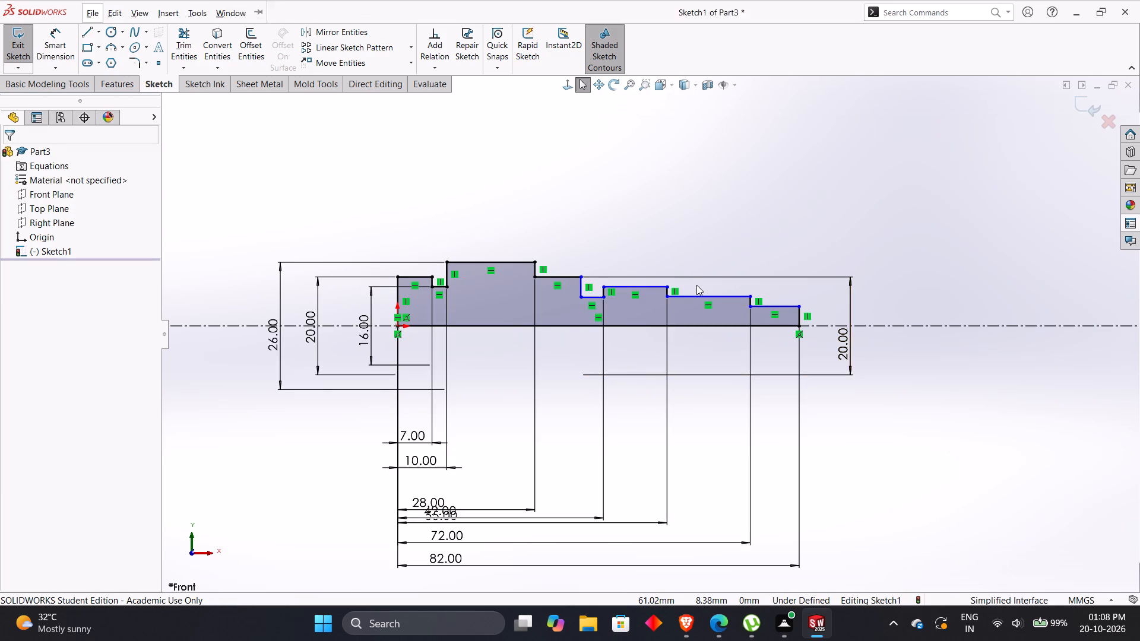
Check the practice drawing and dimension the shaft's end step between 72 and 82 mm as an 8 mm diameter about the centerline.
key(Tab)
key(alt+Tab)
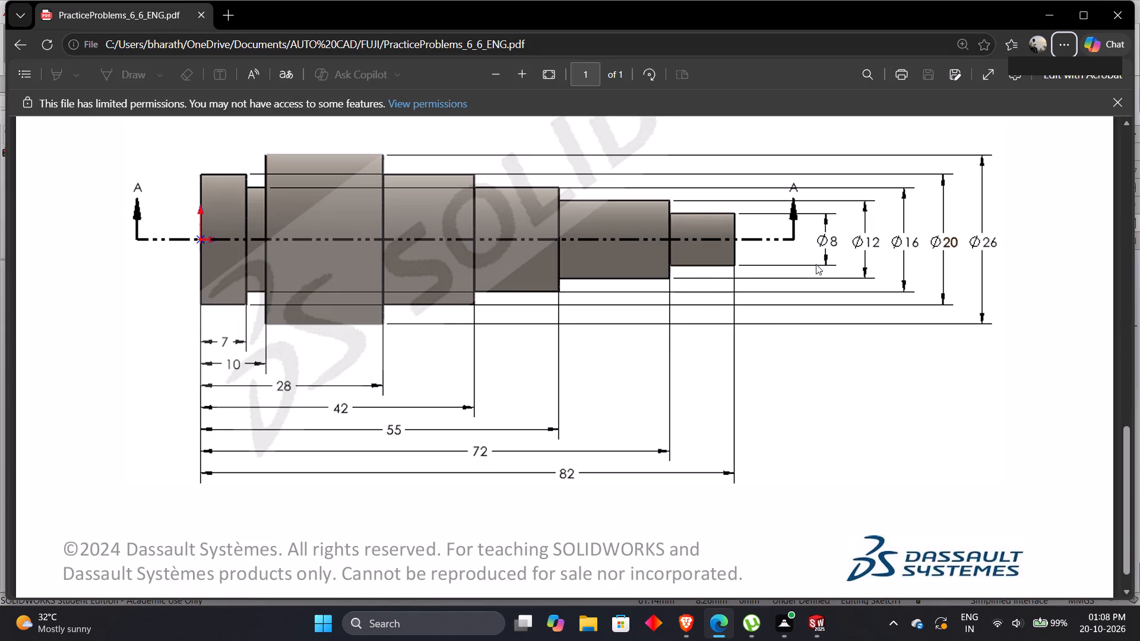
key(alt+Tab)
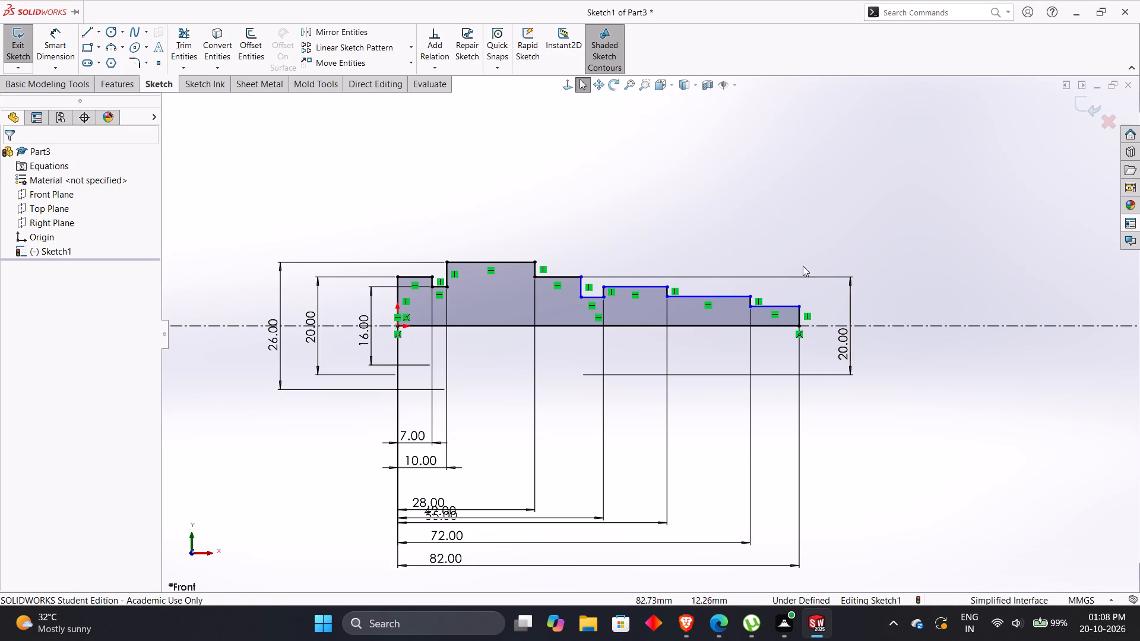
right_drag(923, 307, 913, 201)
click(788, 309)
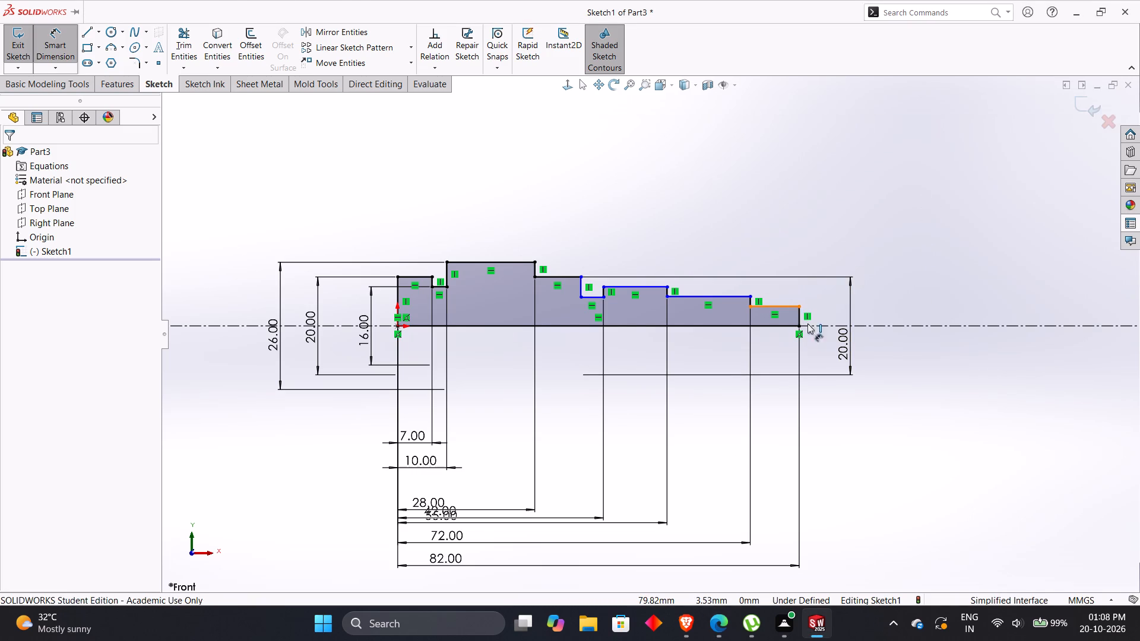
click(831, 327)
click(826, 332)
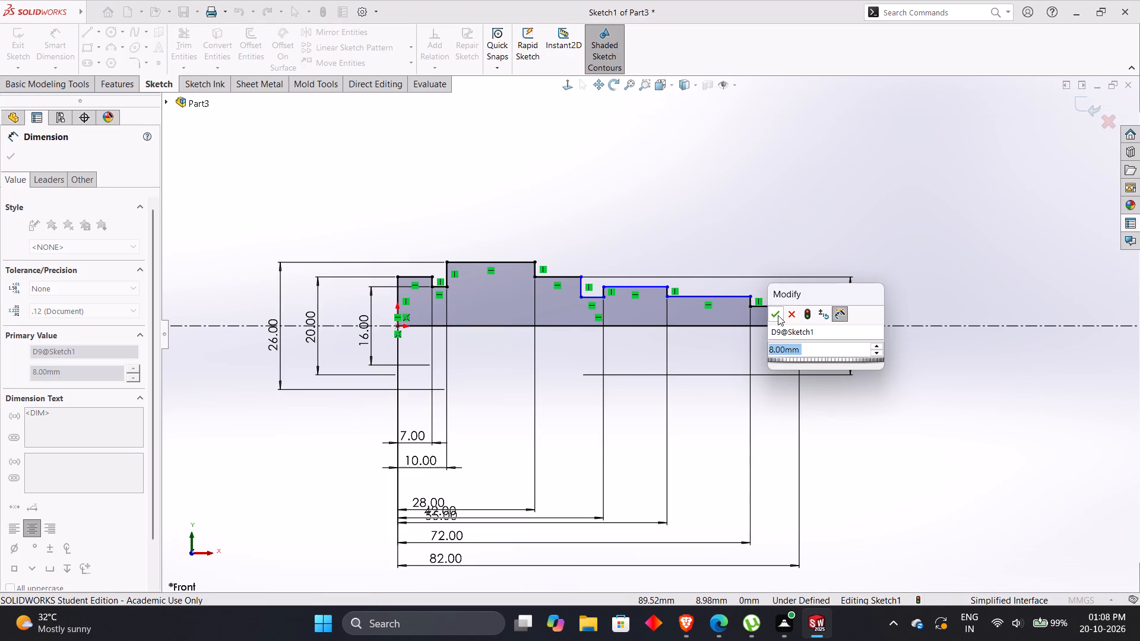
click(778, 315)
click(785, 217)
Move the 20 mm diameter dimension farther out beyond the shaft's end and the 8 mm text below the profile.
drag(844, 337, 848, 336)
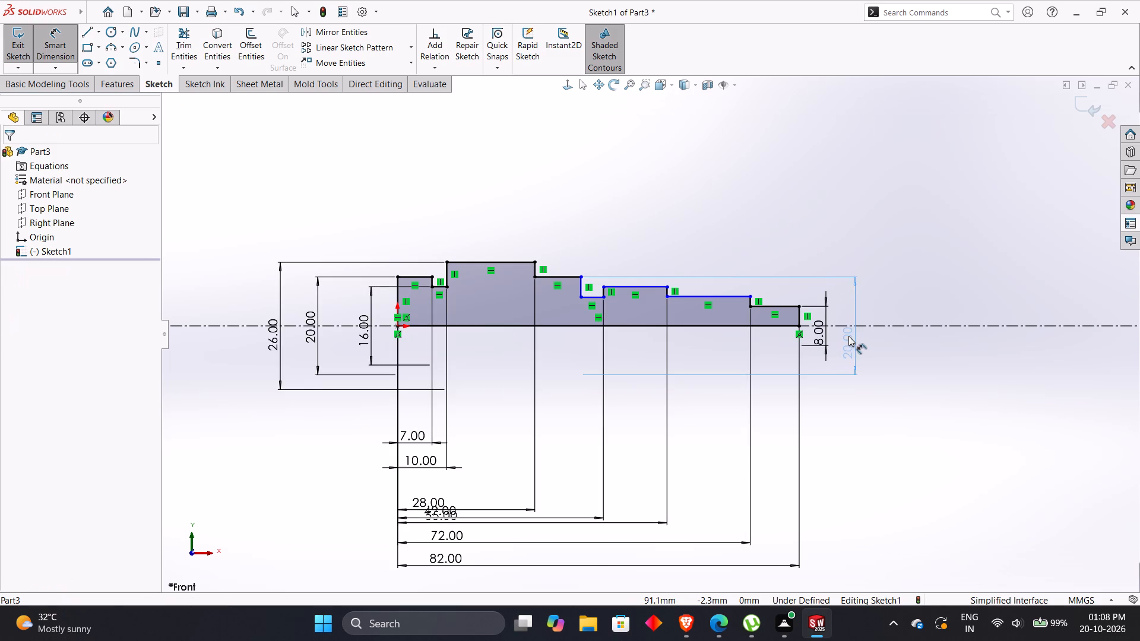
drag(848, 336, 1055, 331)
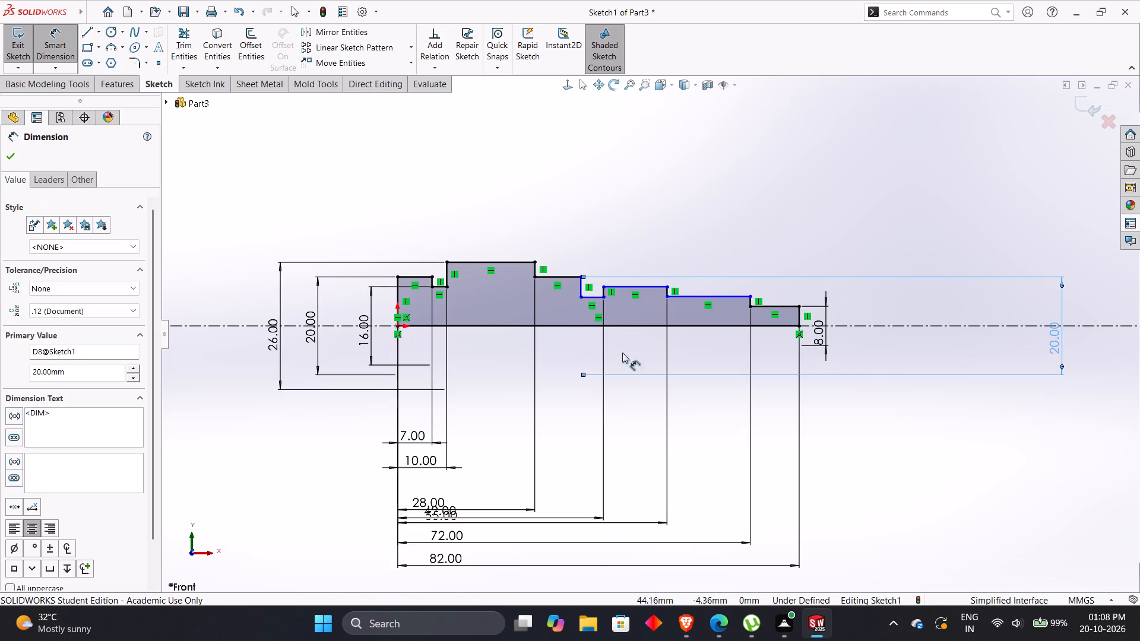
drag(822, 335, 824, 399)
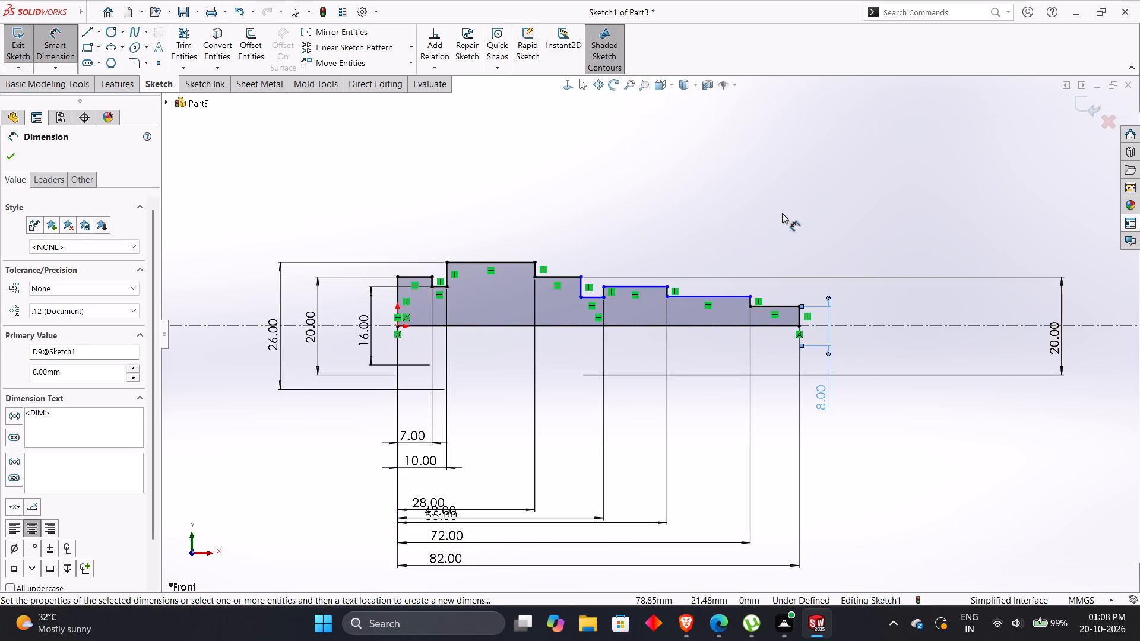
click(782, 213)
Check the drawing and dimension the step between 55 and 72 mm as a 12 mm diameter about the centerline.
key(alt+Tab)
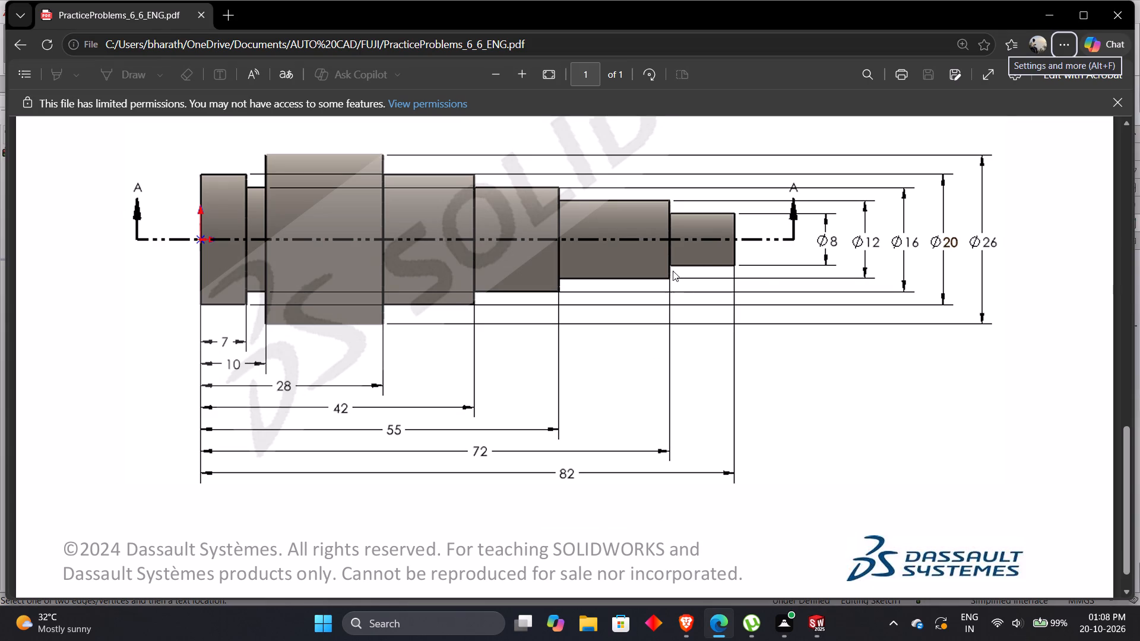
key(alt+Tab)
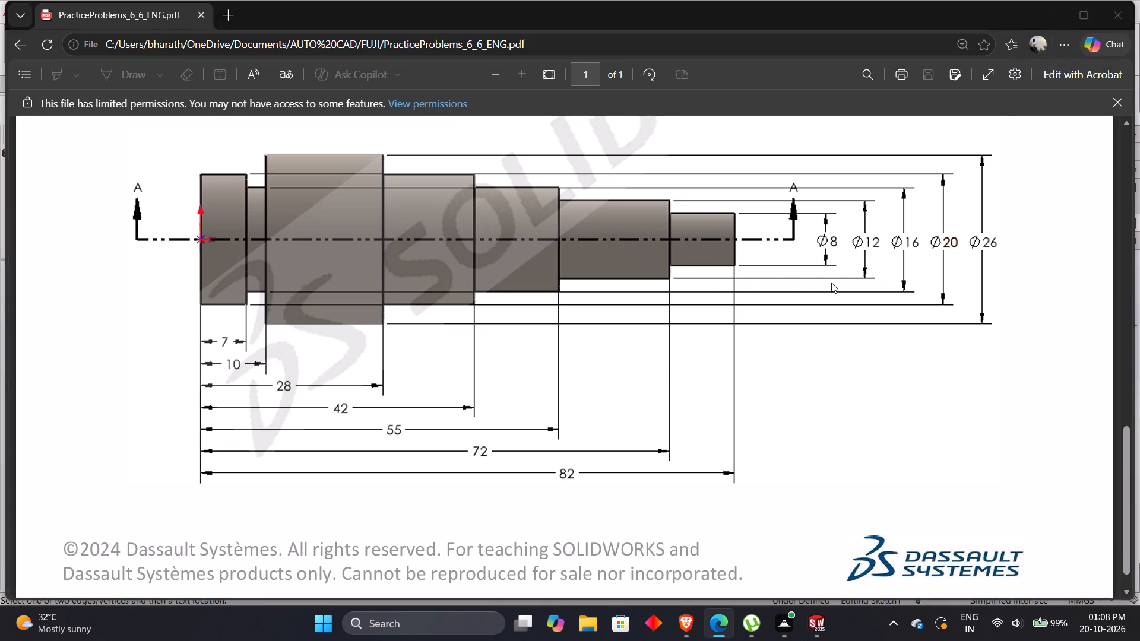
click(736, 299)
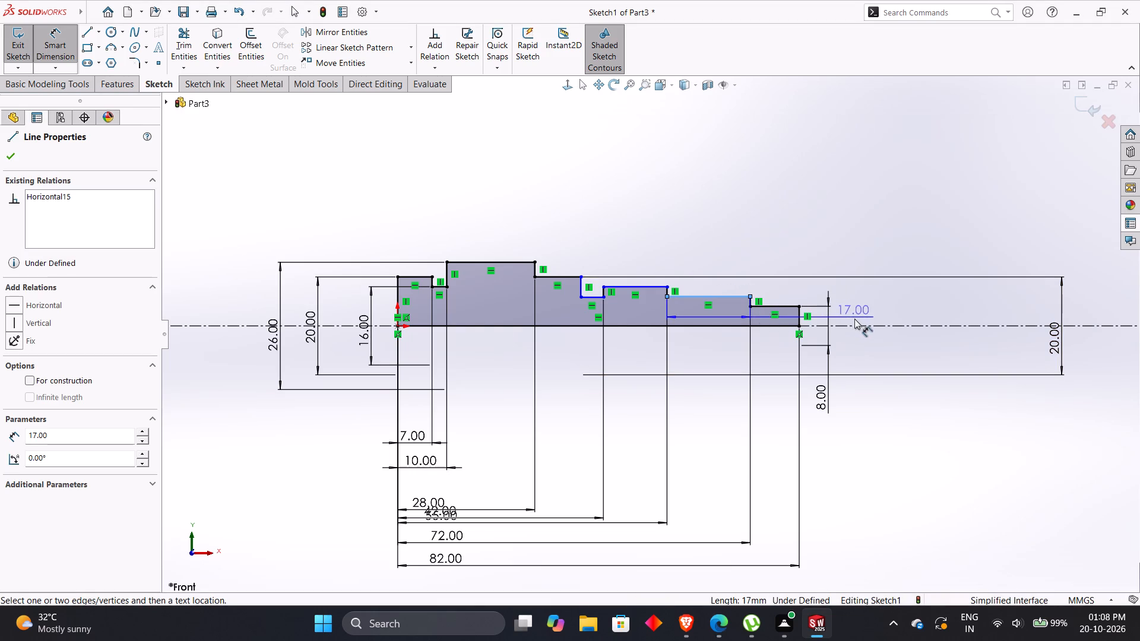
click(856, 324)
click(886, 339)
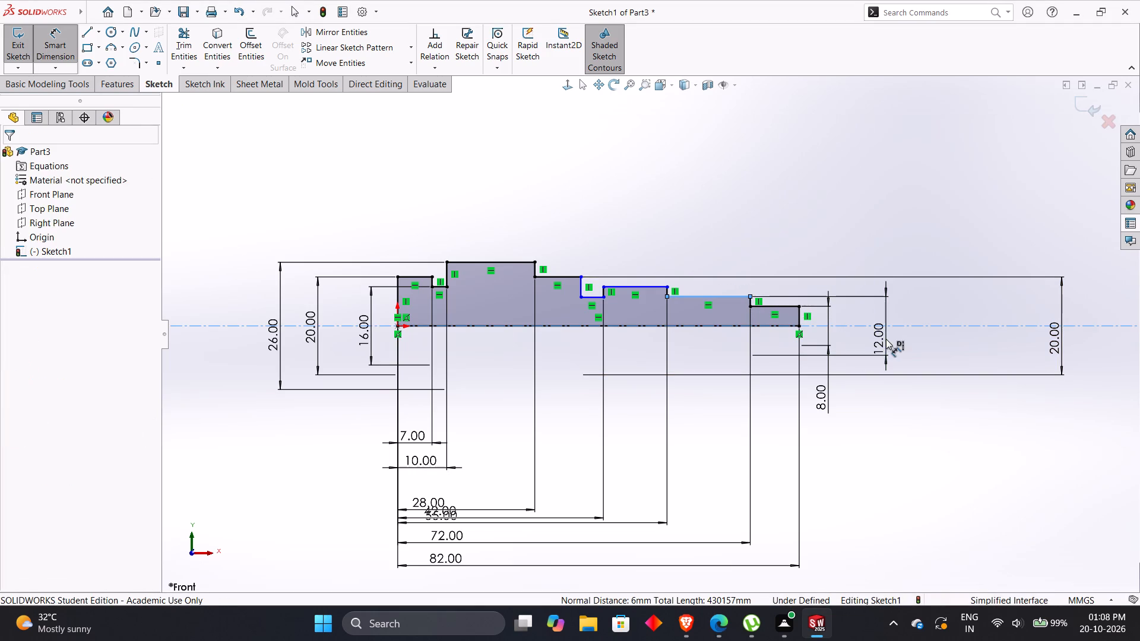
click(839, 319)
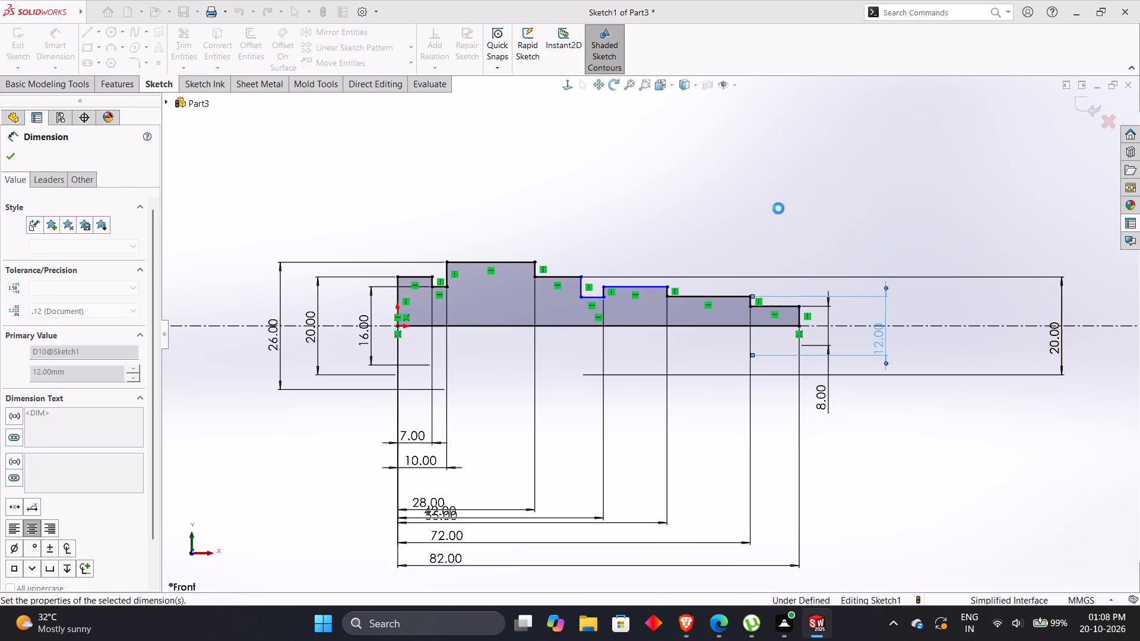
click(778, 208)
Check the drawing and dimension the step between 42 and 55 mm as a 16 mm diameter about the centerline.
key(alt+Tab)
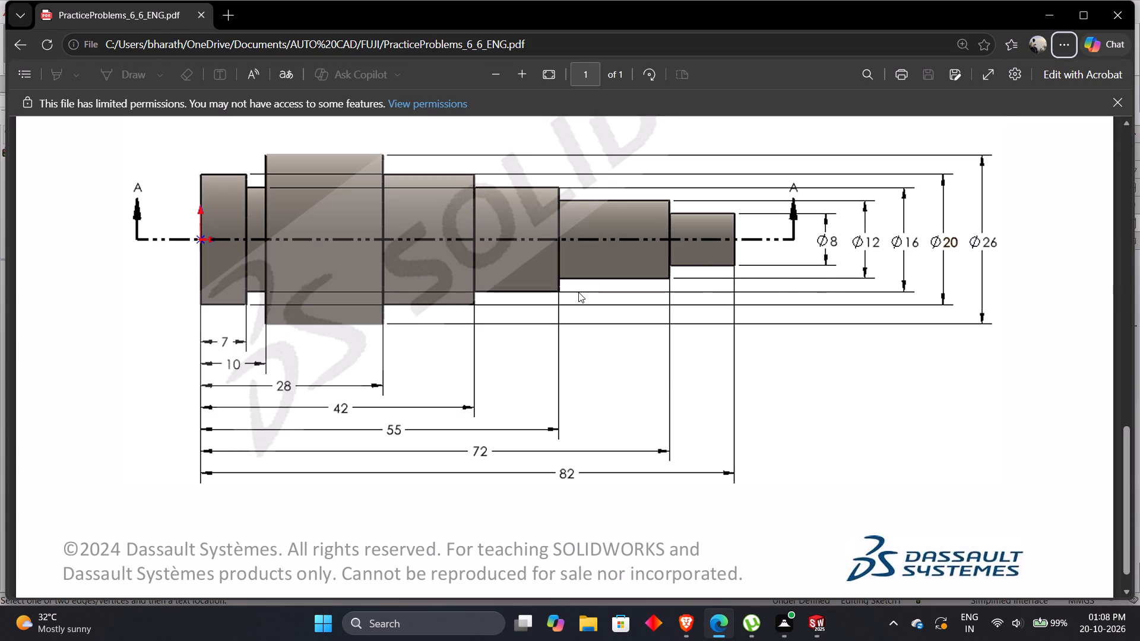
key(alt+Tab)
click(641, 285)
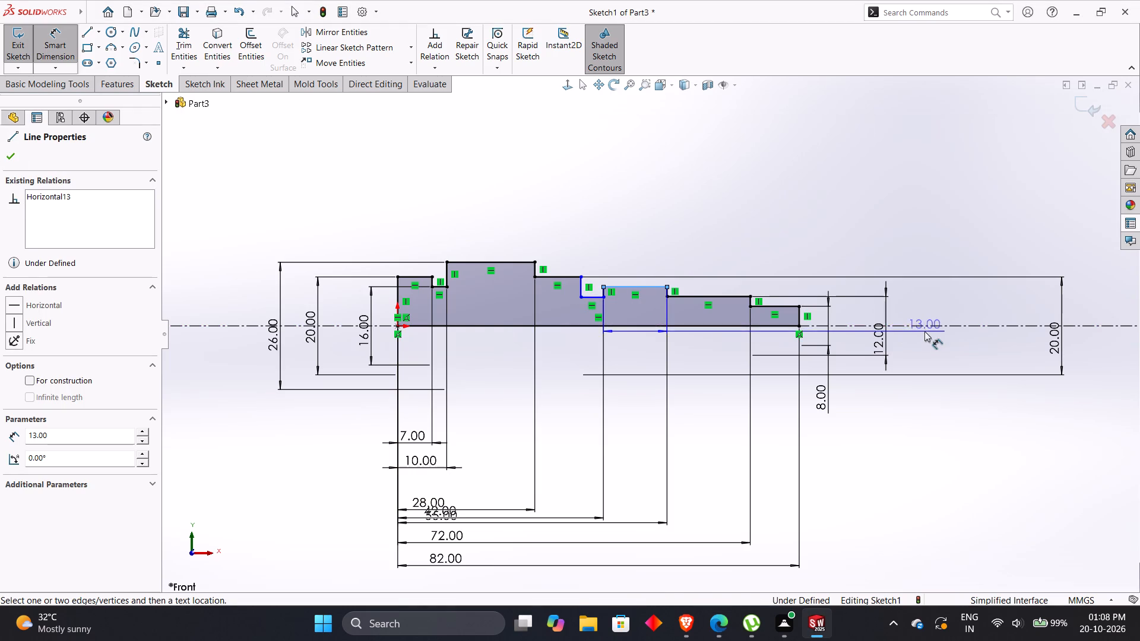
click(926, 327)
click(935, 335)
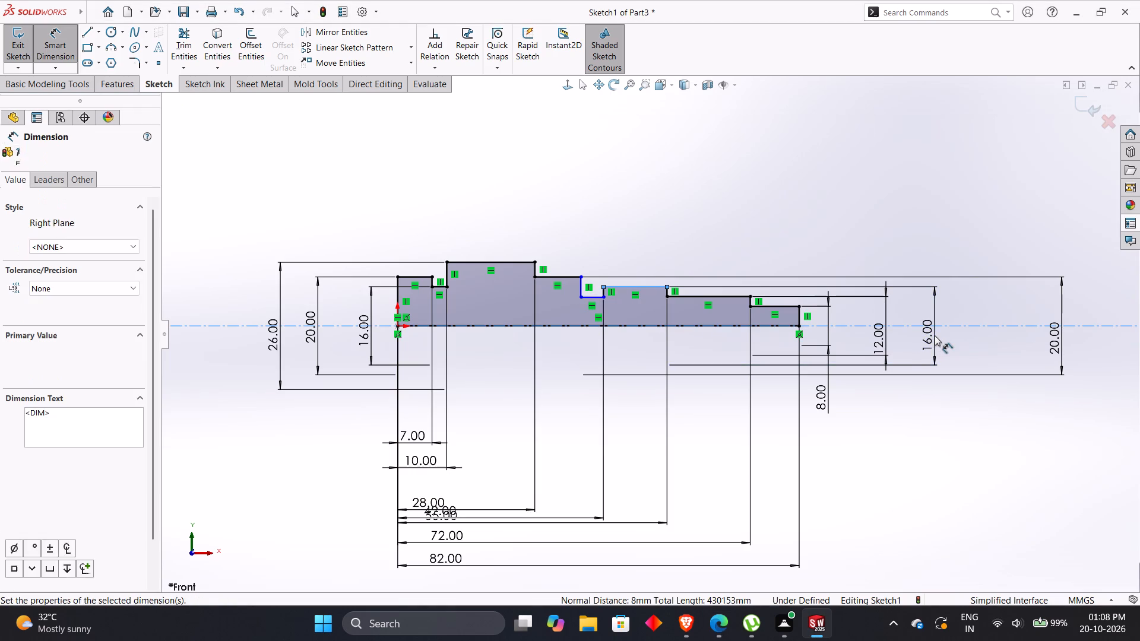
click(883, 319)
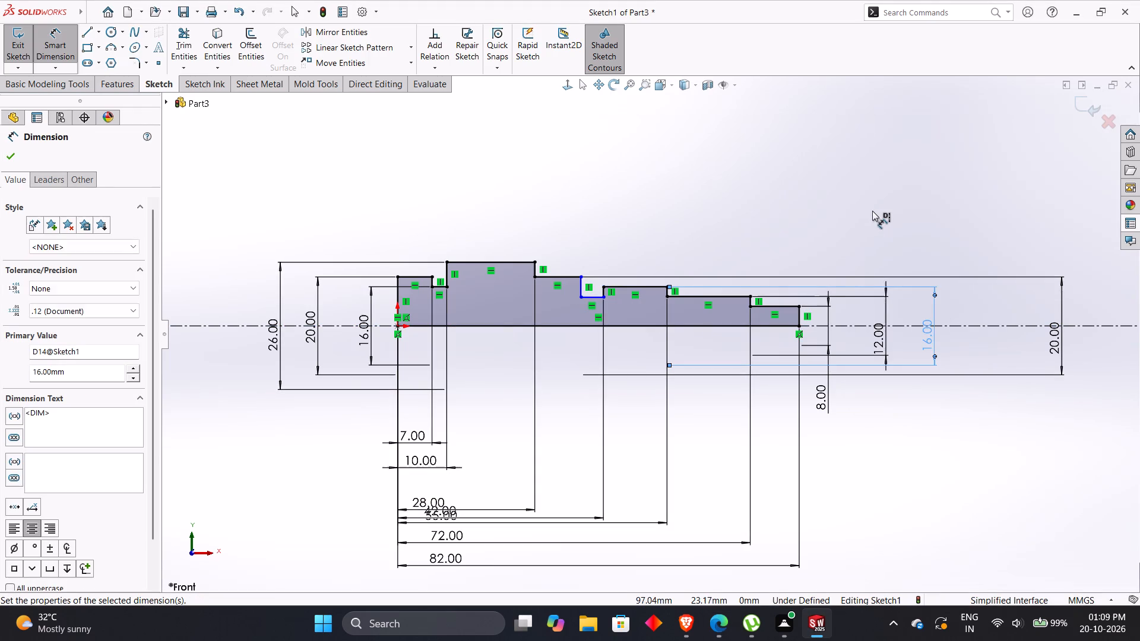
click(872, 211)
Compare with the drawing and delete the extra notch's vertical line and short horizontal line before 42 mm.
key(alt+Tab)
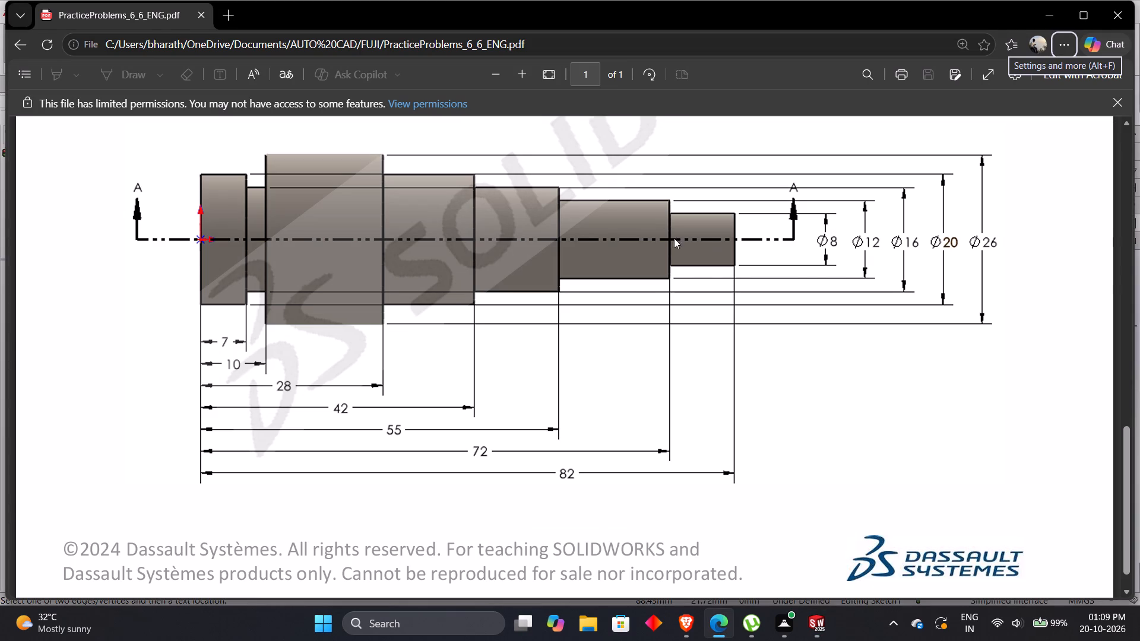
key(alt+Tab)
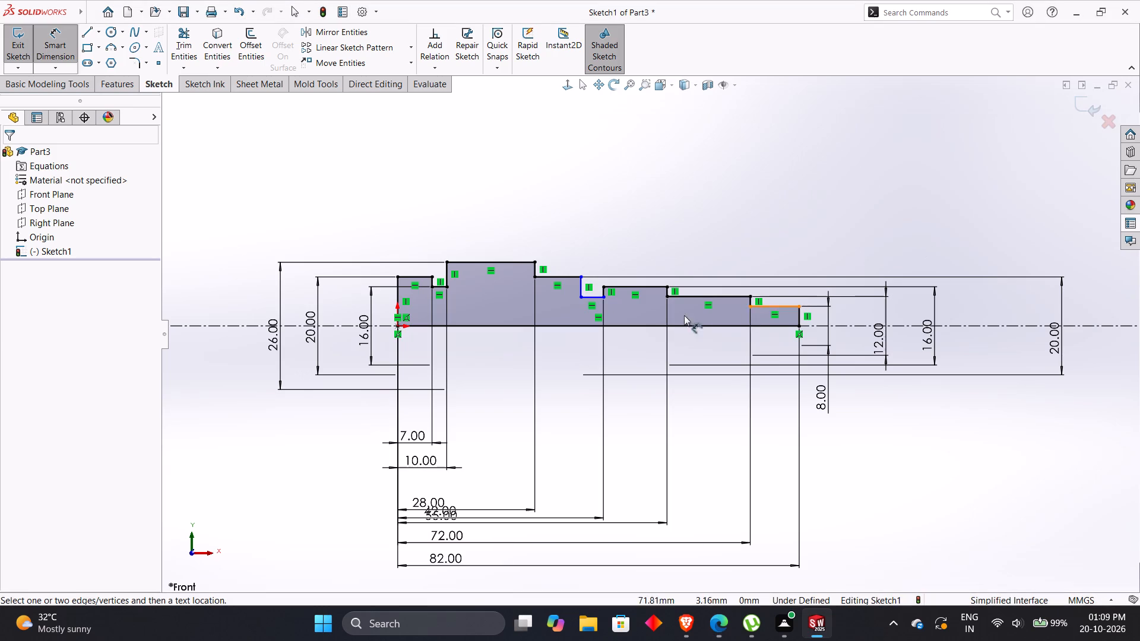
click(584, 286)
key(Delete)
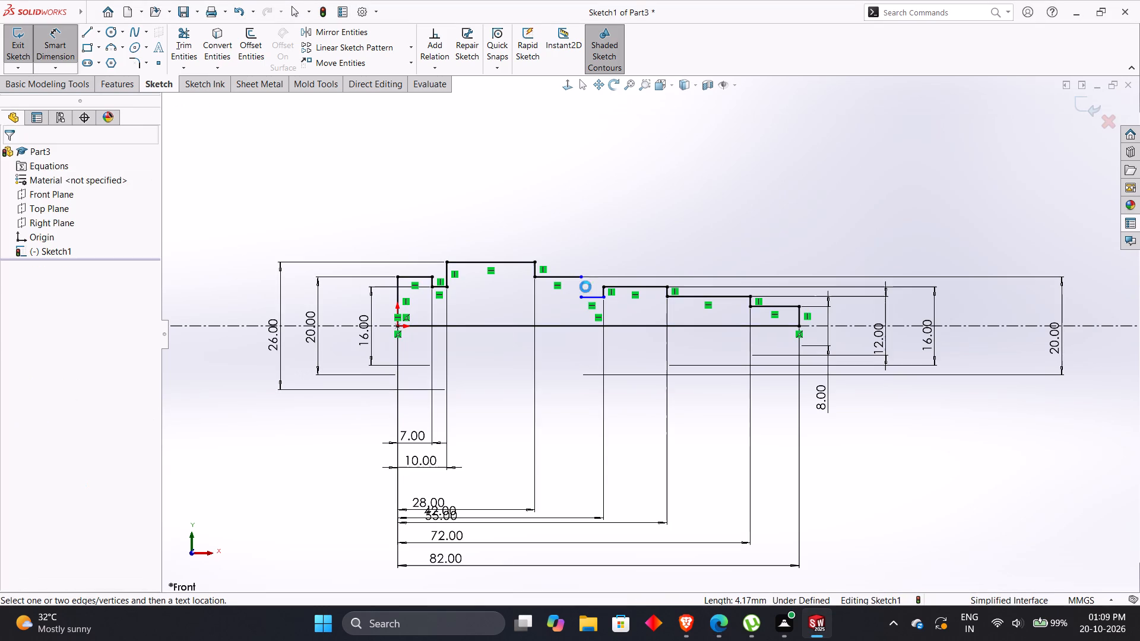
click(590, 296)
key(Delete)
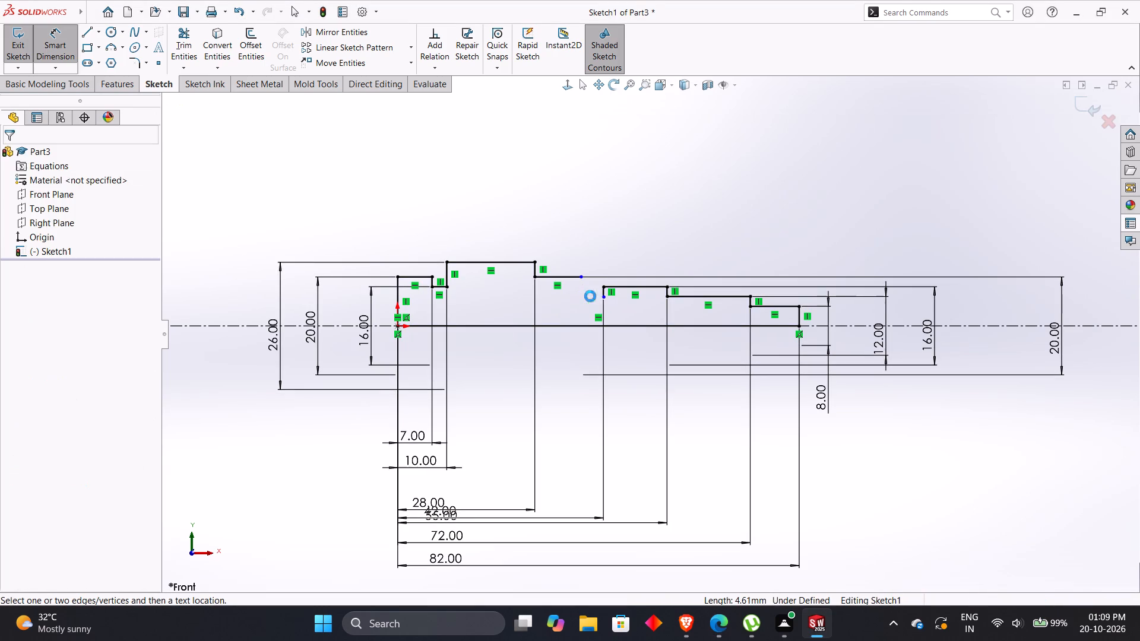
Close the profile gap by joining the 20 mm diameter step's end to the vertical edge at 42 mm, 10 mm above the centerline.
drag(584, 280, 605, 281)
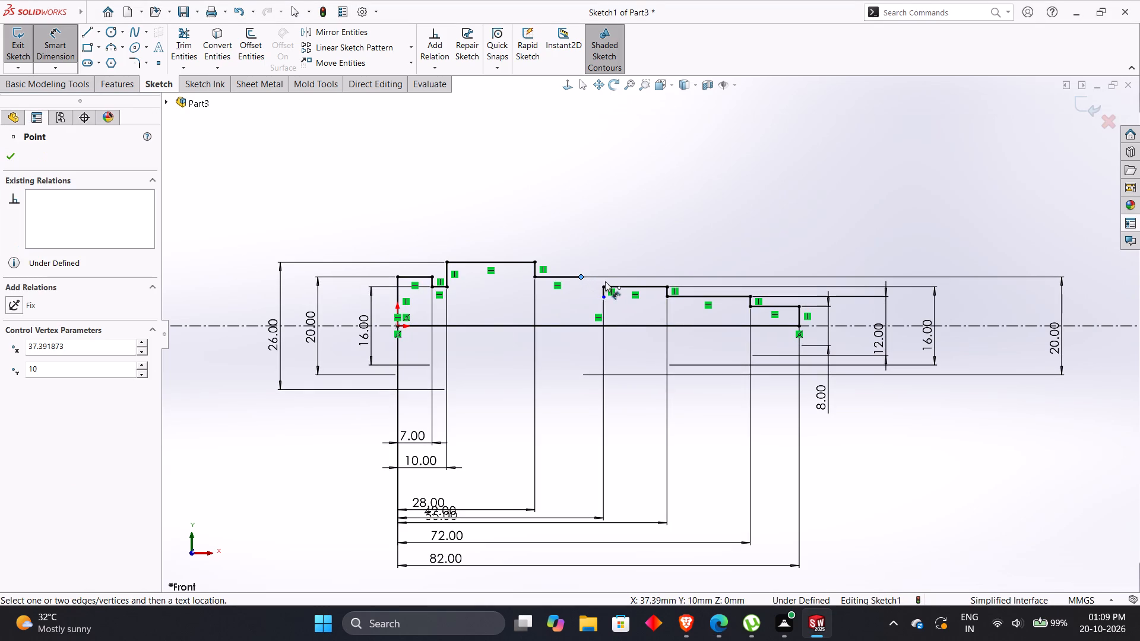
drag(605, 281, 626, 276)
drag(607, 297, 606, 265)
key(Escape)
key(Escape)
key(Escape)
key(Escape)
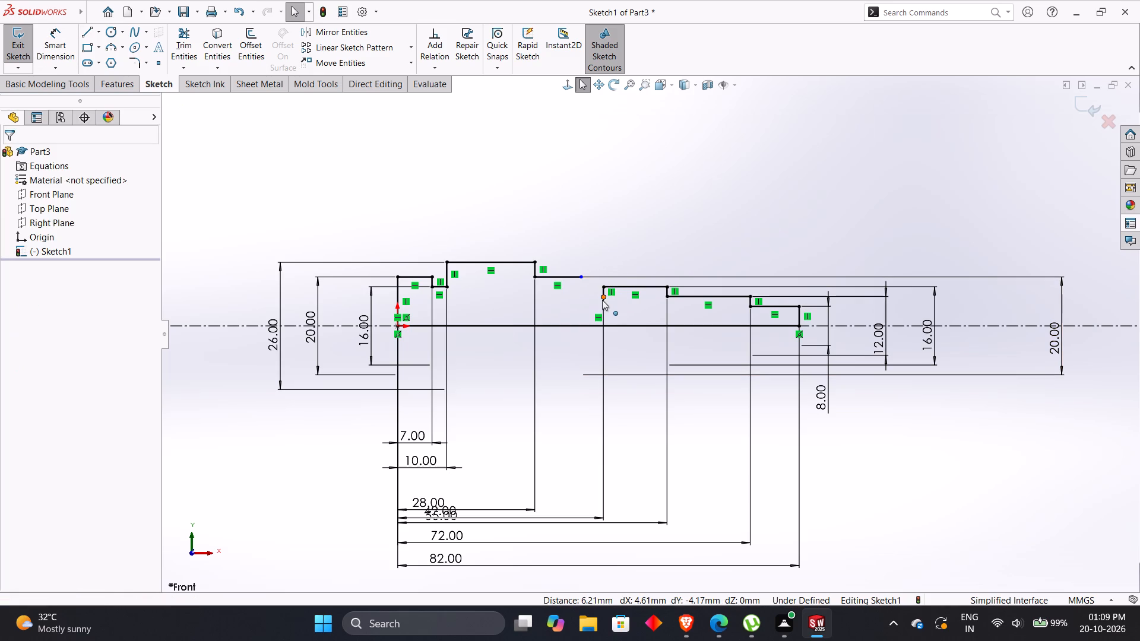
drag(602, 299, 593, 272)
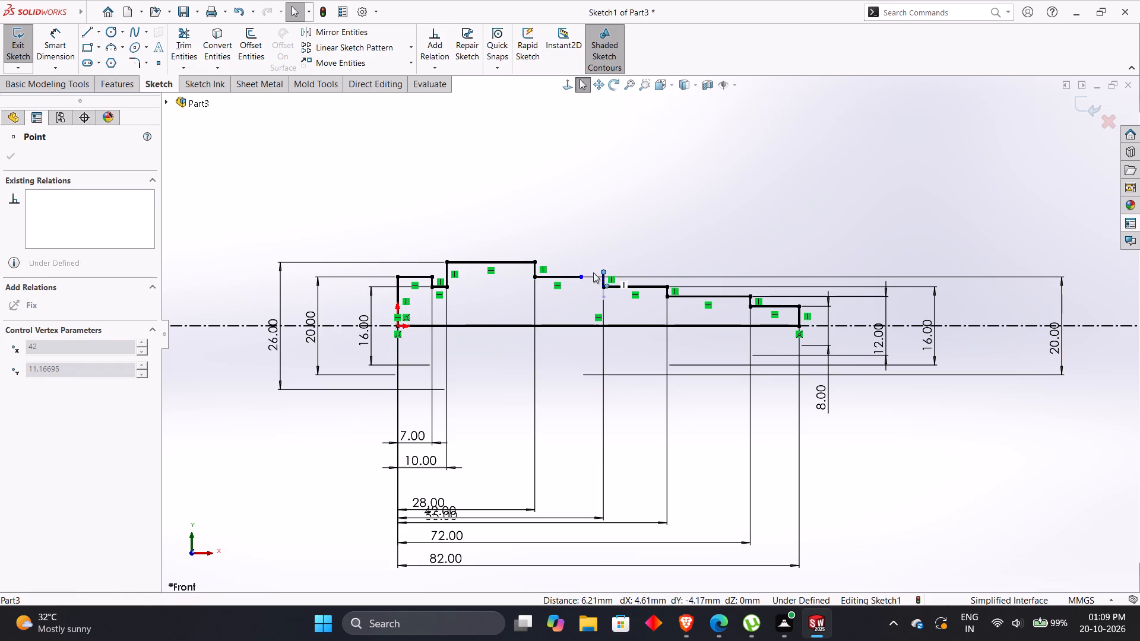
drag(593, 272, 592, 274)
drag(581, 278, 601, 277)
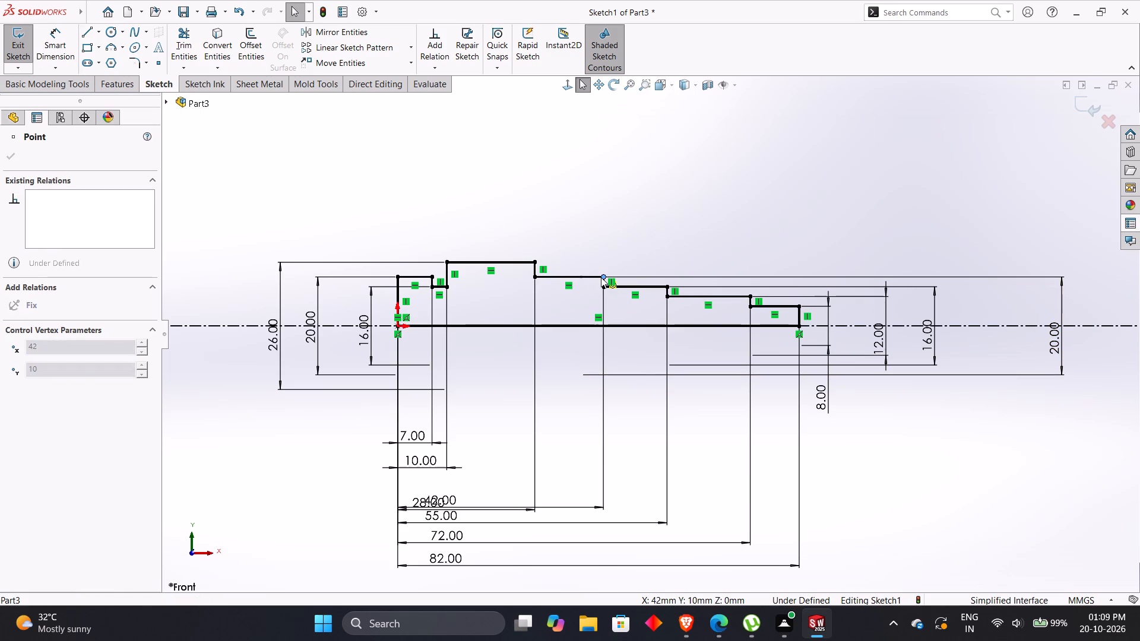
drag(601, 277, 601, 277)
click(598, 229)
key(Escape)
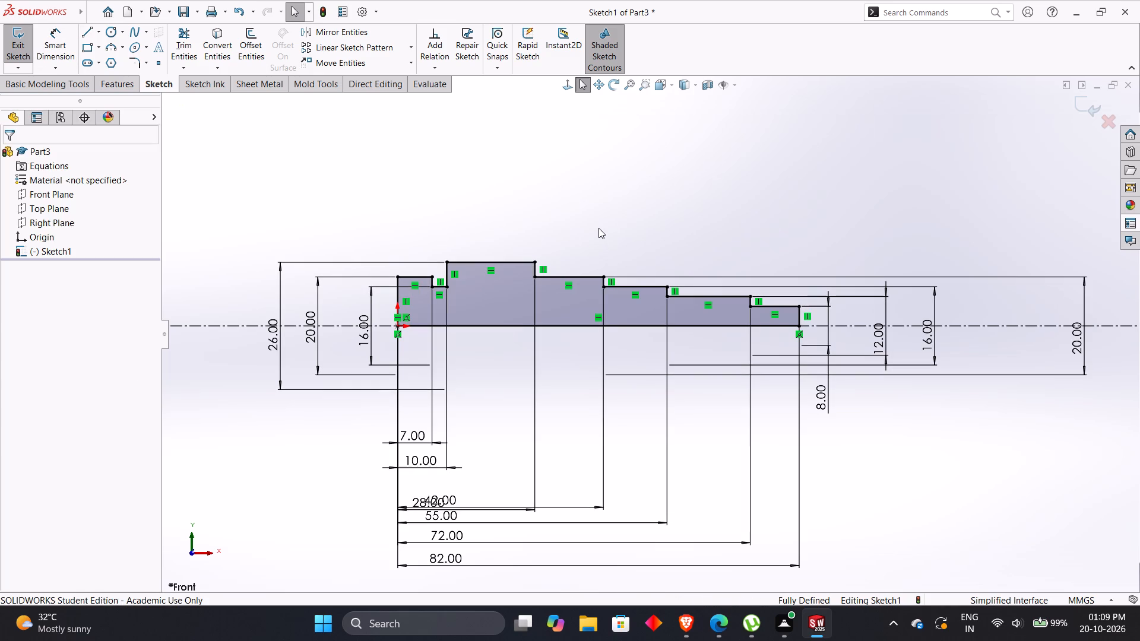
Check the profile against the drawing and revolve it 360 degrees about the centerline as a solid boss.
key(alt+Tab)
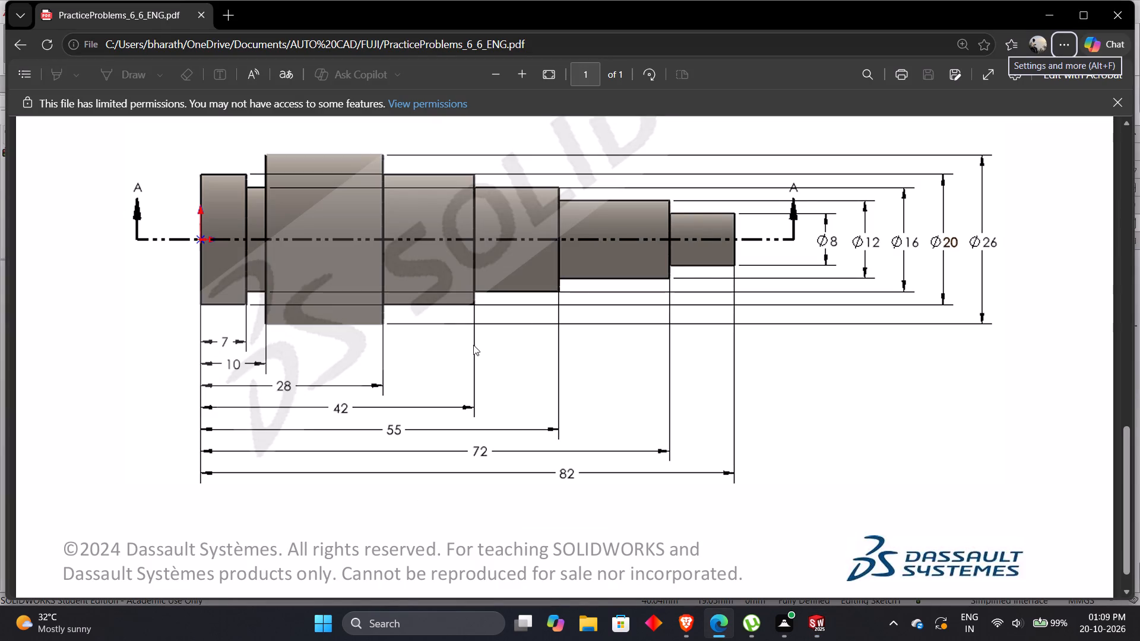
scroll(433, 287, up, 4)
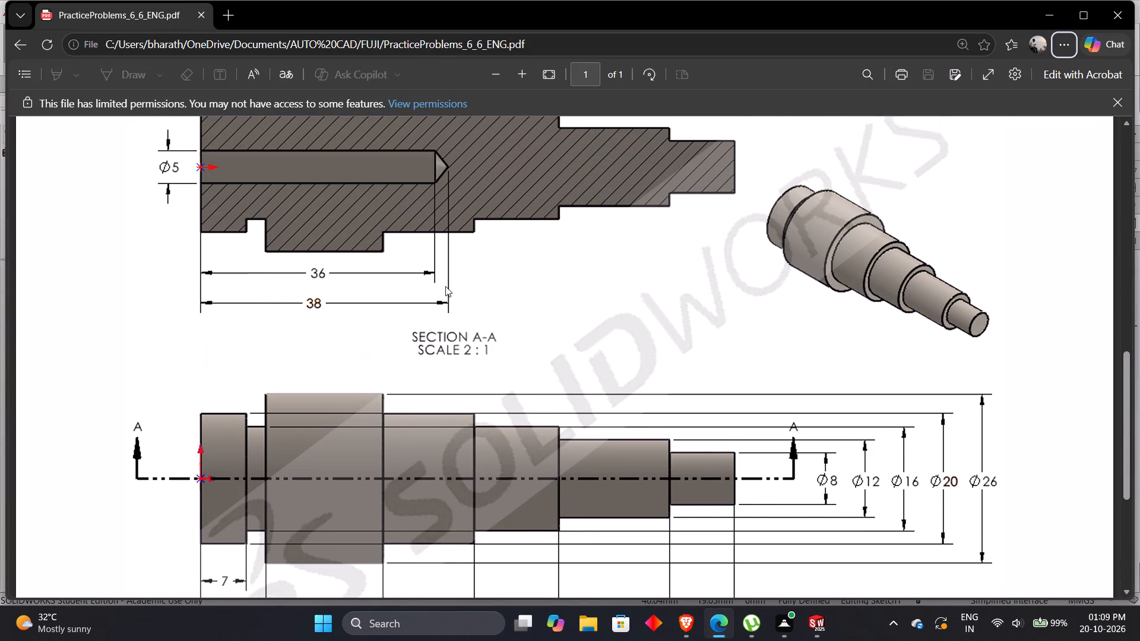
scroll(445, 286, up, 1)
scroll(446, 286, down, 4)
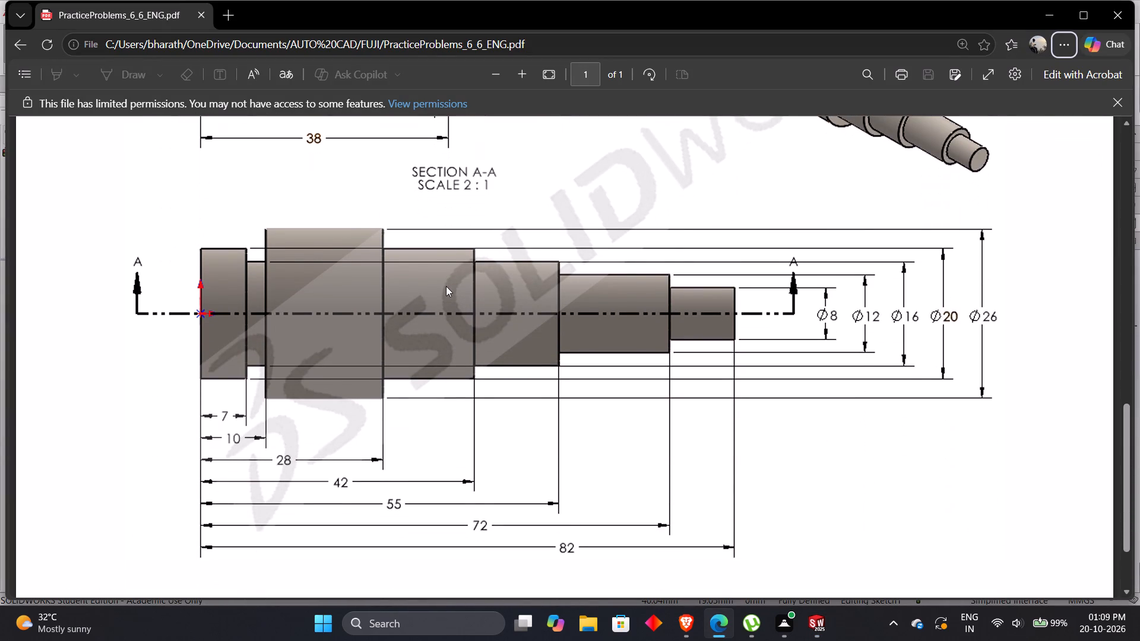
scroll(446, 286, down, 1)
key(alt+Tab)
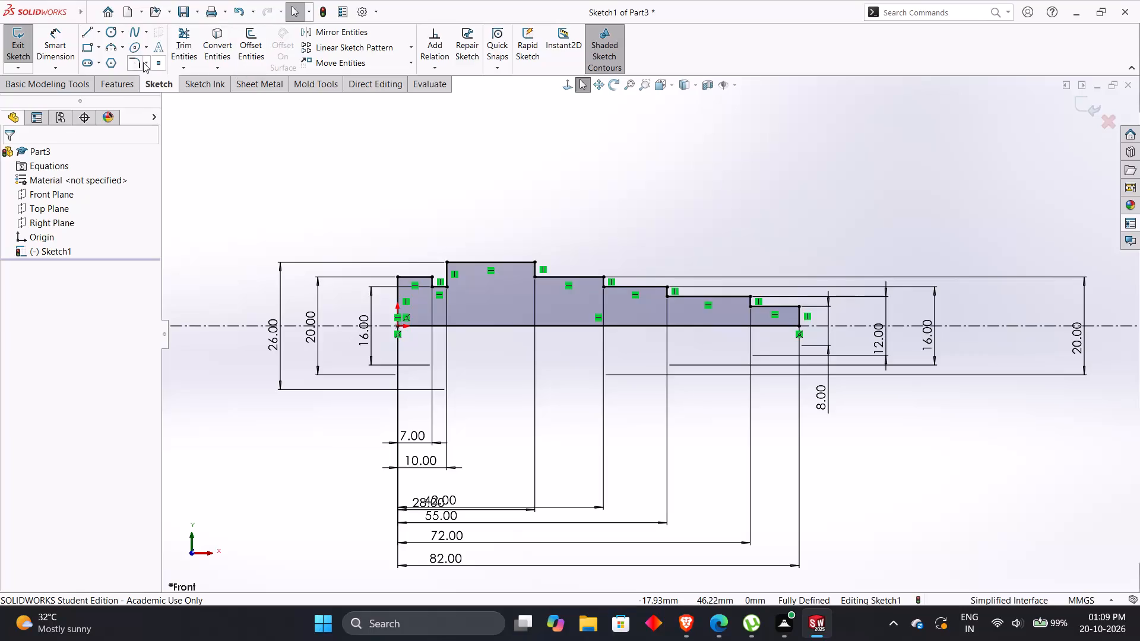
click(121, 86)
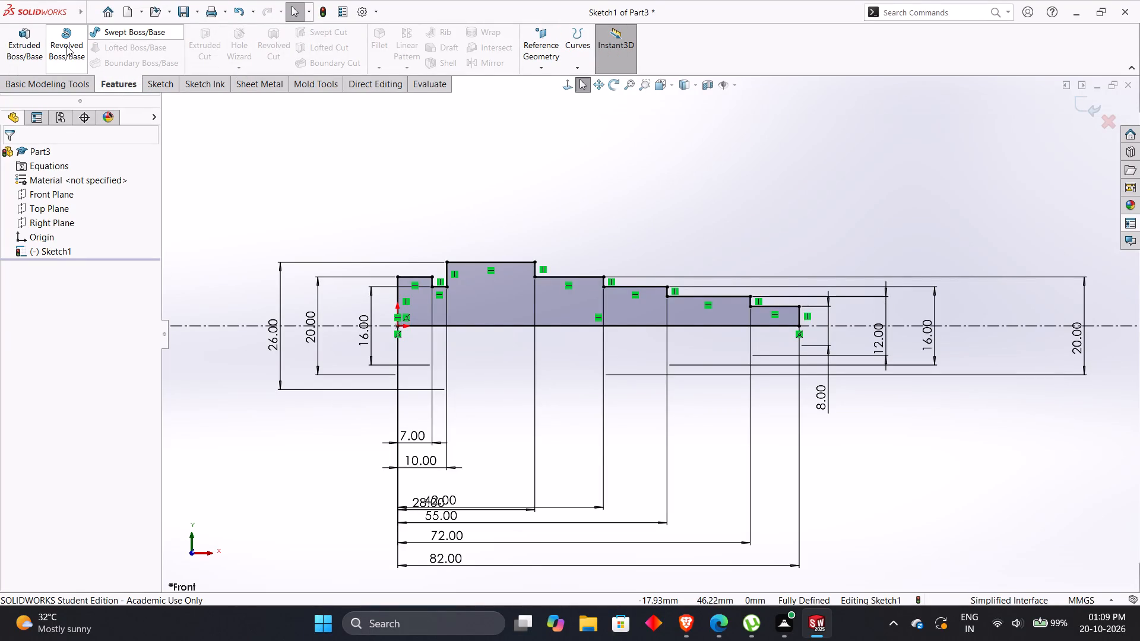
click(66, 46)
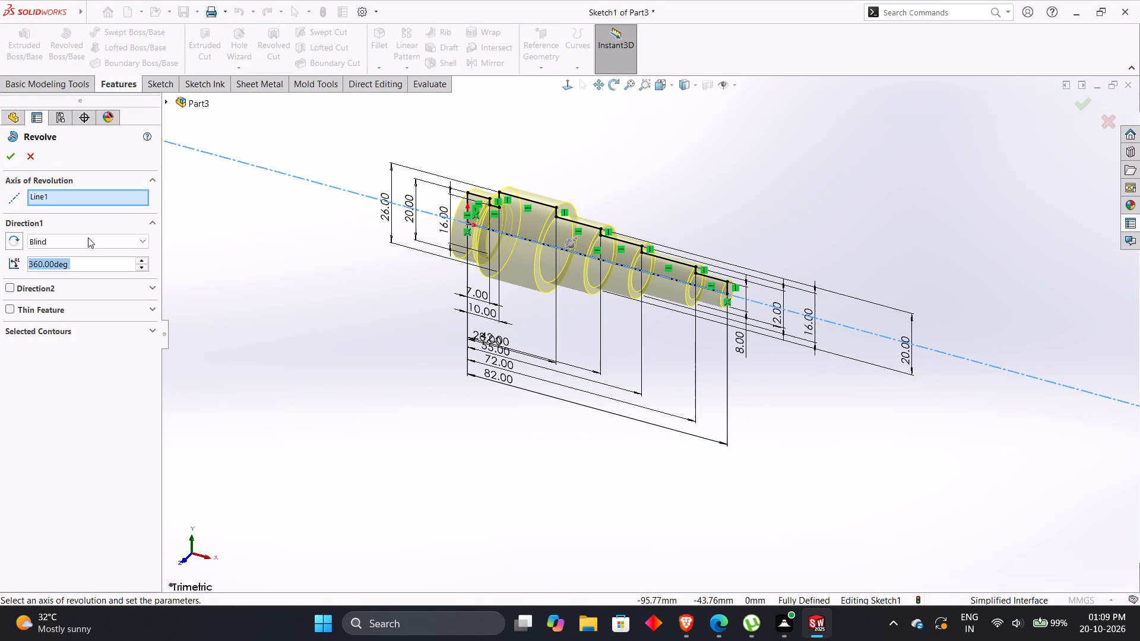
click(8, 163)
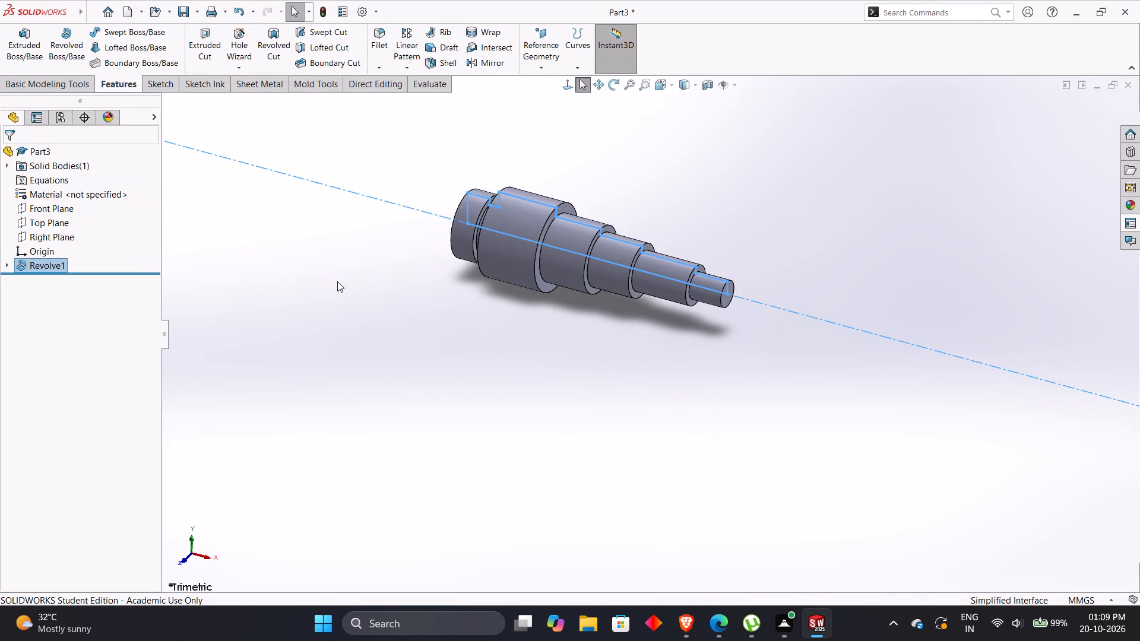
click(337, 281)
middle_drag(356, 289, 396, 273)
Examine section A-A of the drawing for the blind bore's diameter and depths.
key(alt+Tab)
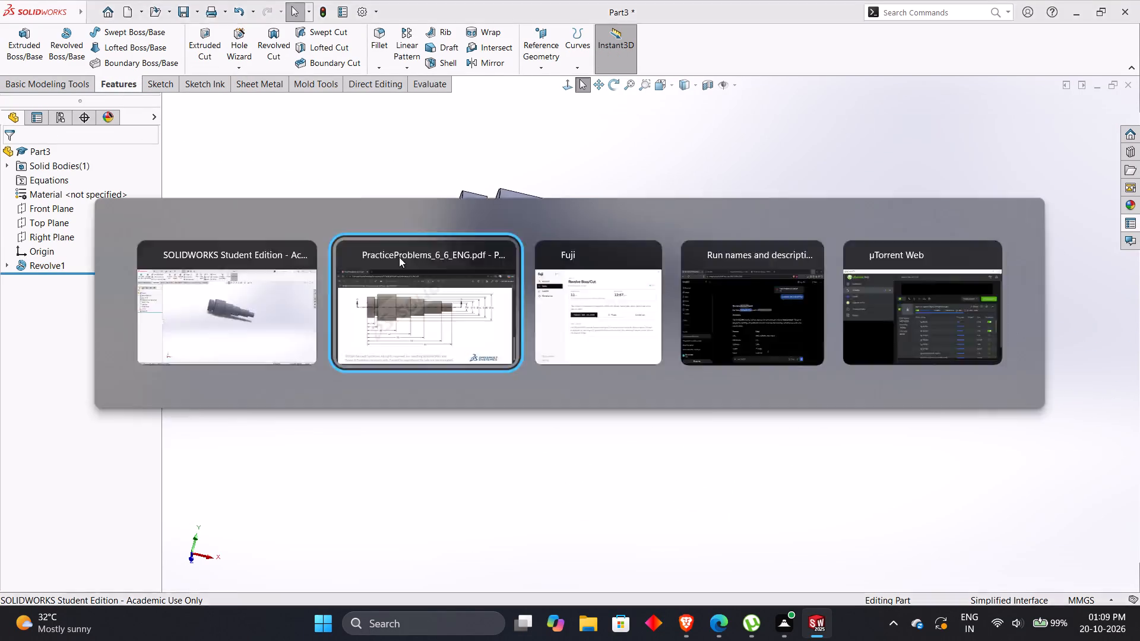
scroll(433, 263, up, 7)
scroll(436, 254, down, 4)
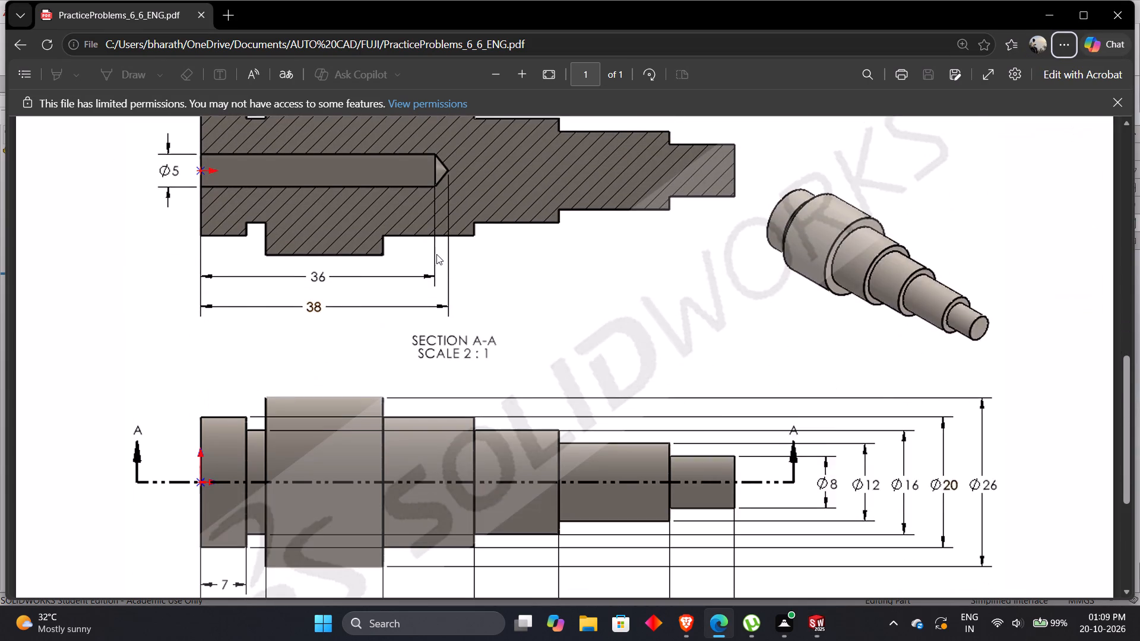
key(alt+Tab)
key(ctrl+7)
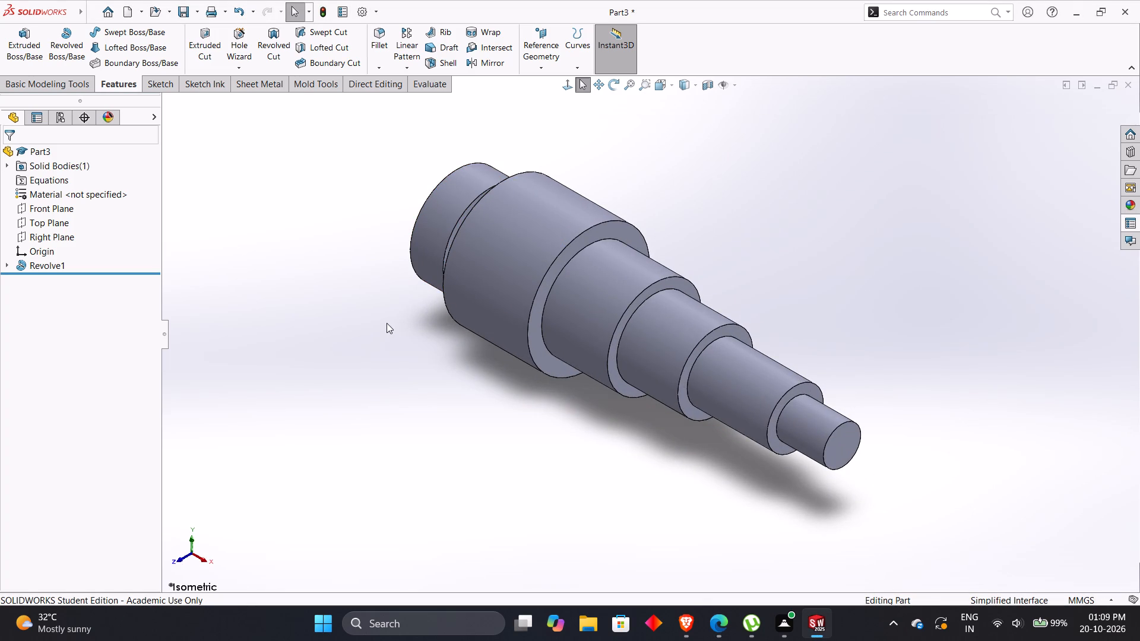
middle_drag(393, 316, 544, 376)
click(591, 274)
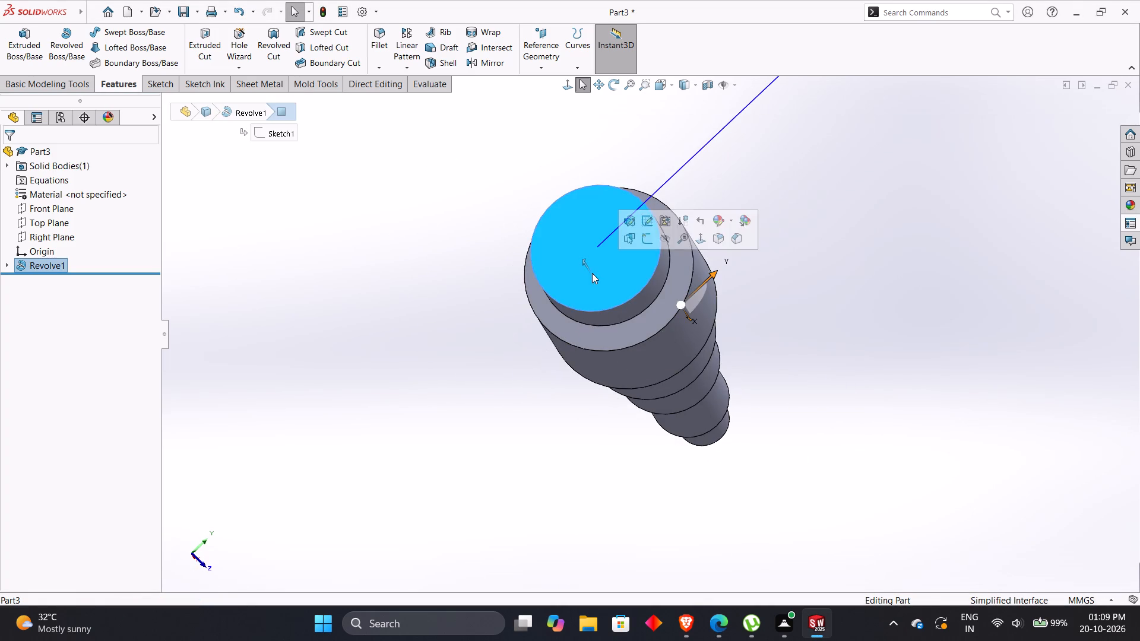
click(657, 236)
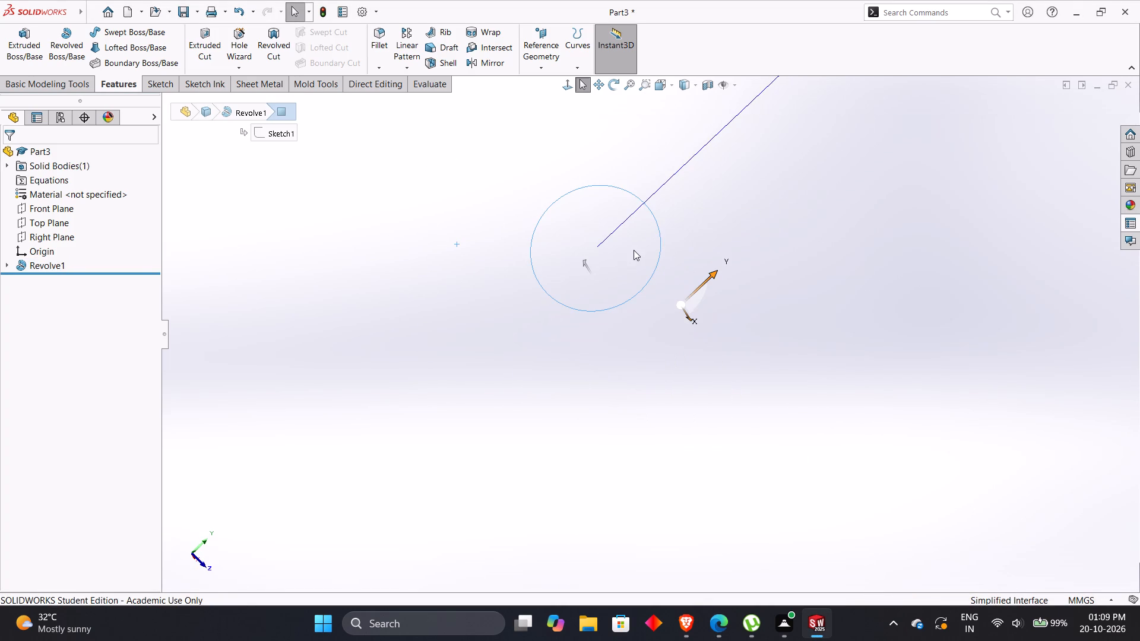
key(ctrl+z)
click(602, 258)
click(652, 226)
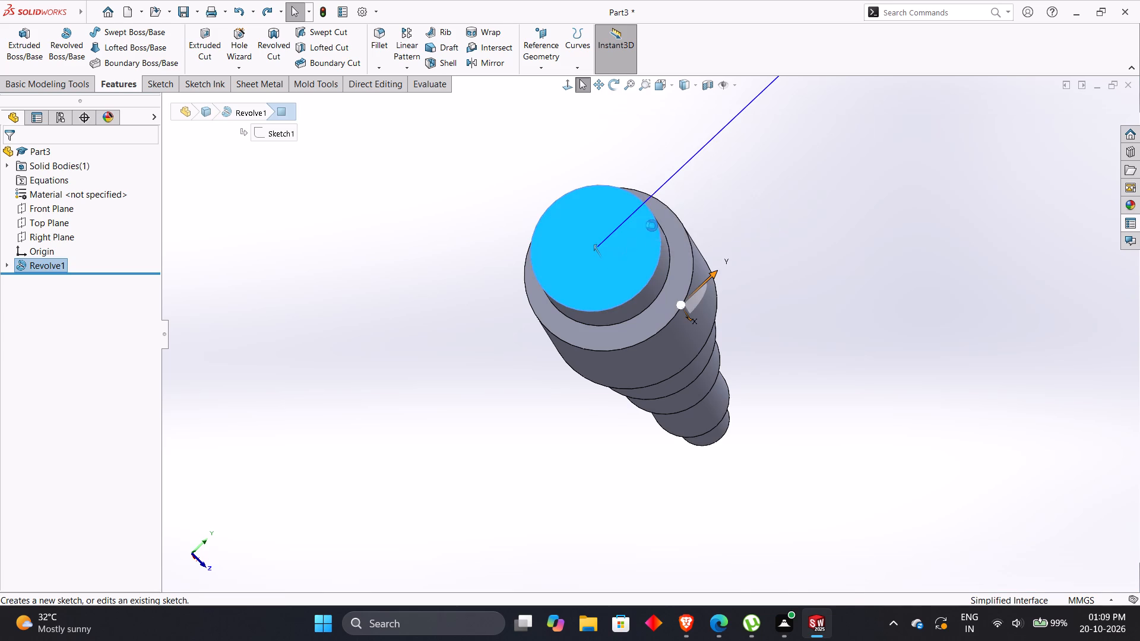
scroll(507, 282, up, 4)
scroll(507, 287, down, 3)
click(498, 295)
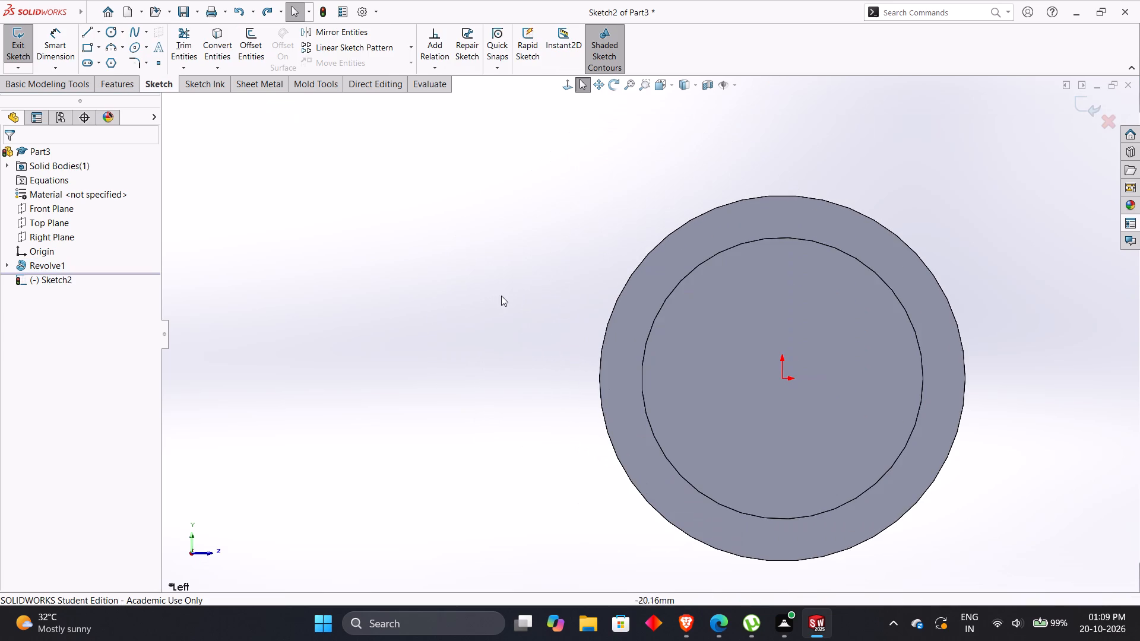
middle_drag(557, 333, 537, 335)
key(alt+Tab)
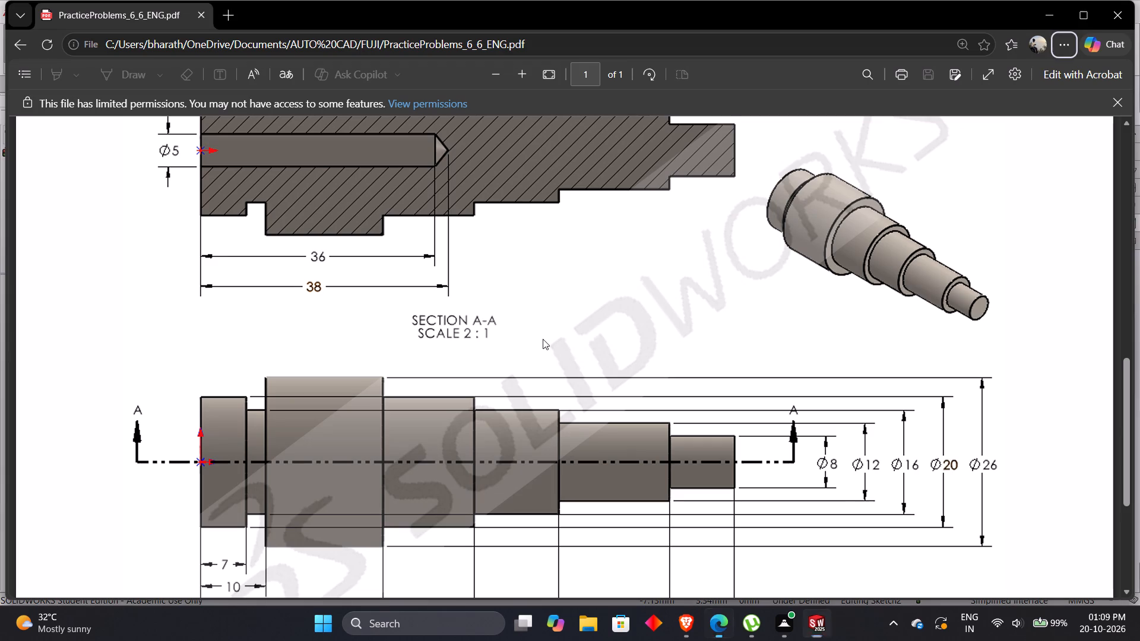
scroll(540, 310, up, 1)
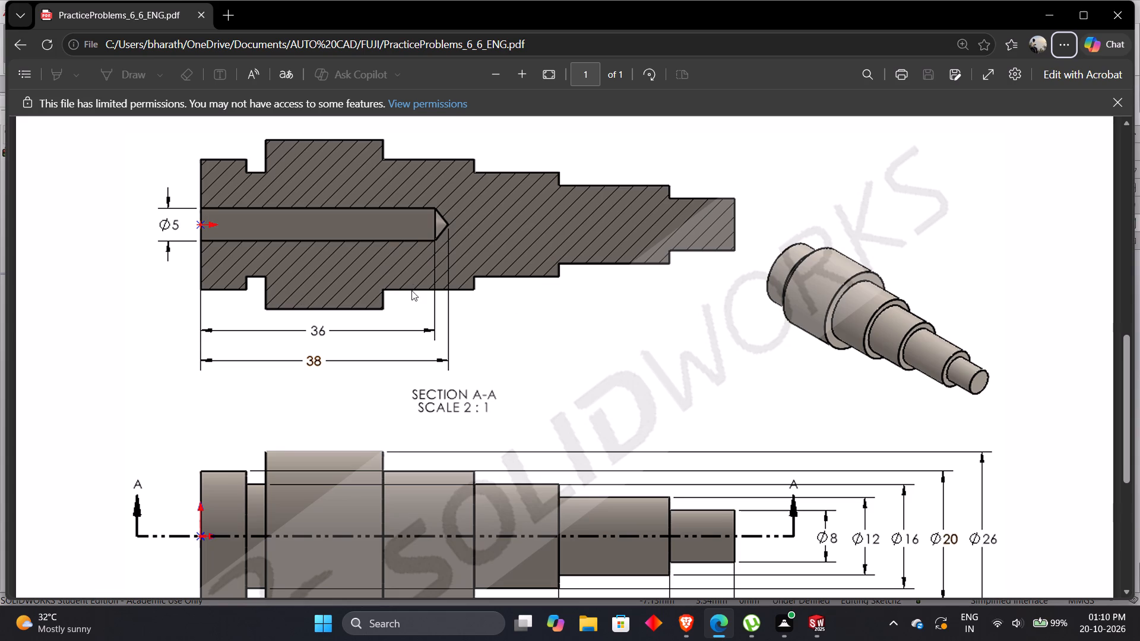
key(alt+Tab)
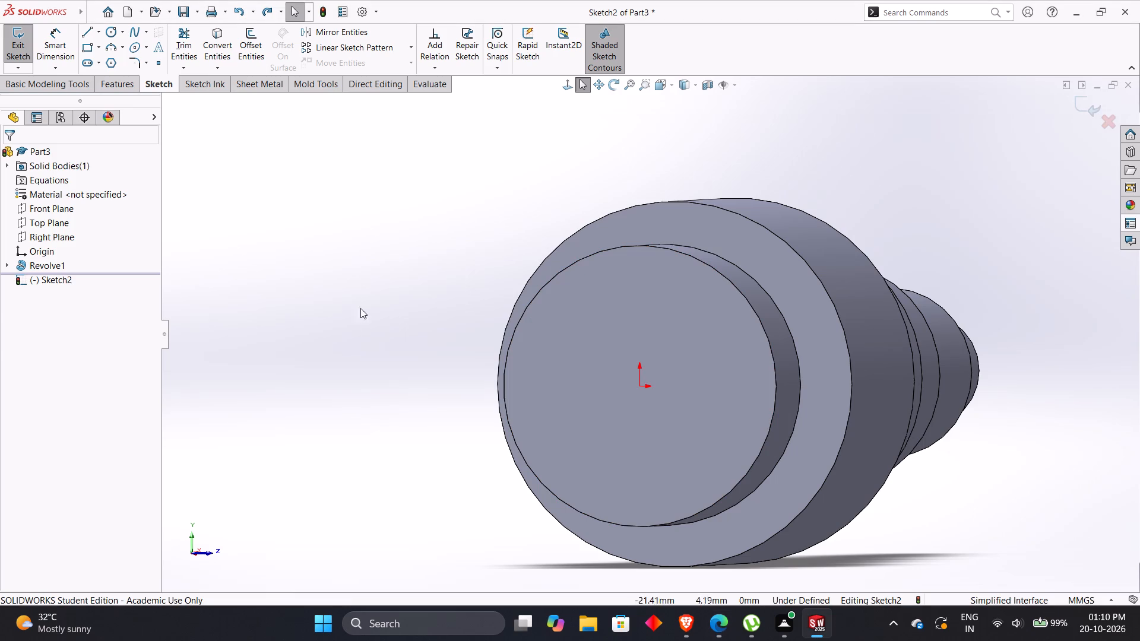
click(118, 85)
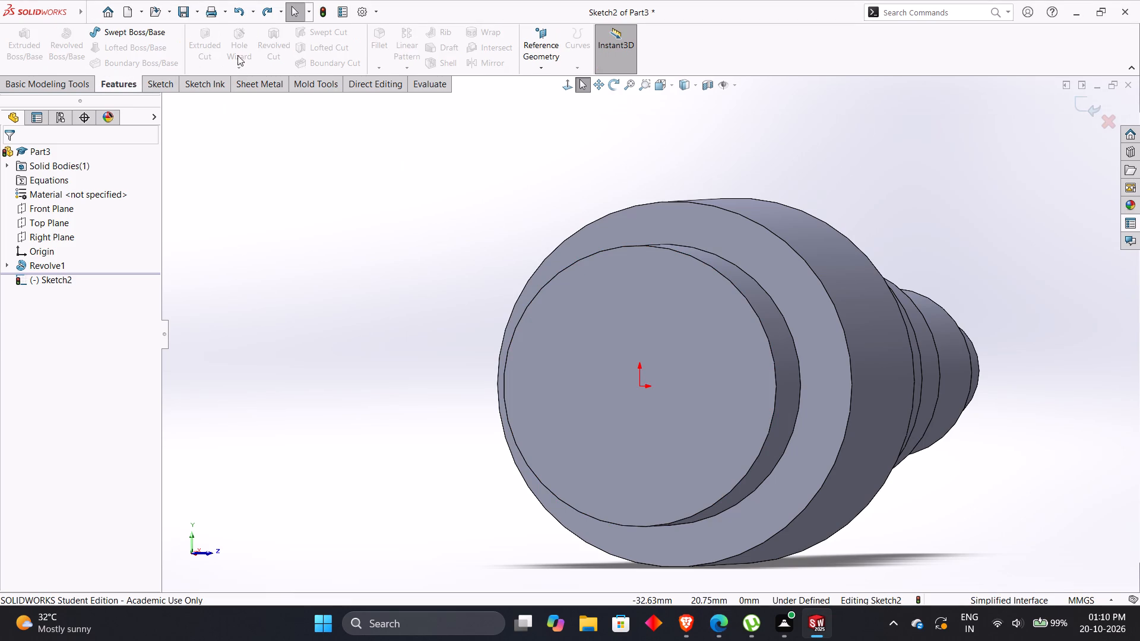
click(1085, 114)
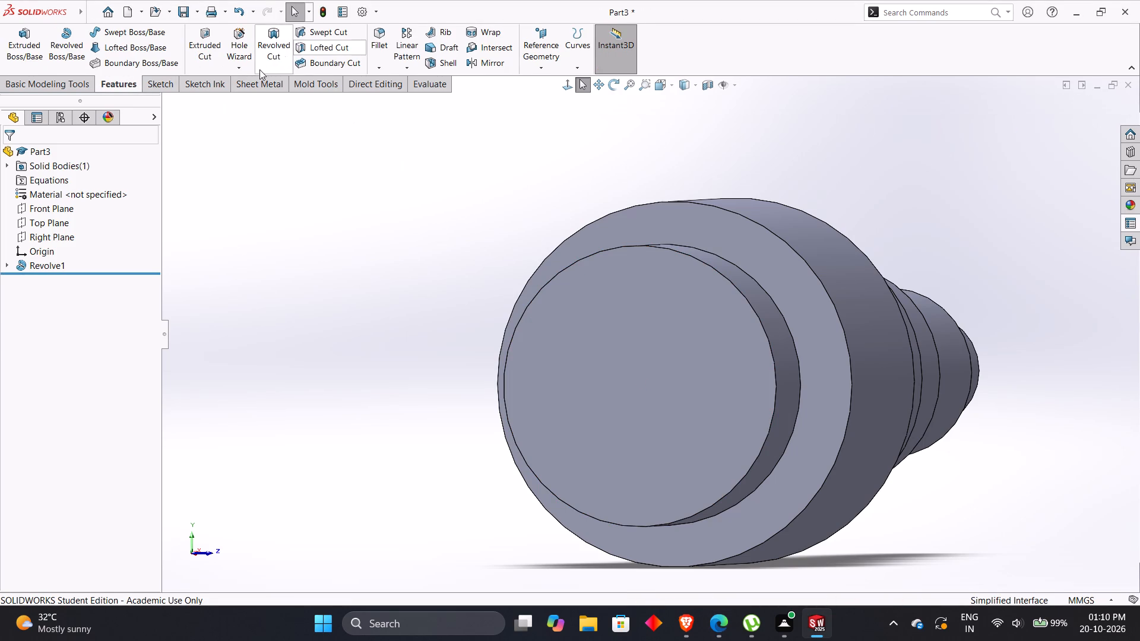
Start a Hole Wizard hole and choose the straight tap type in the ANSI Metric standard.
click(109, 84)
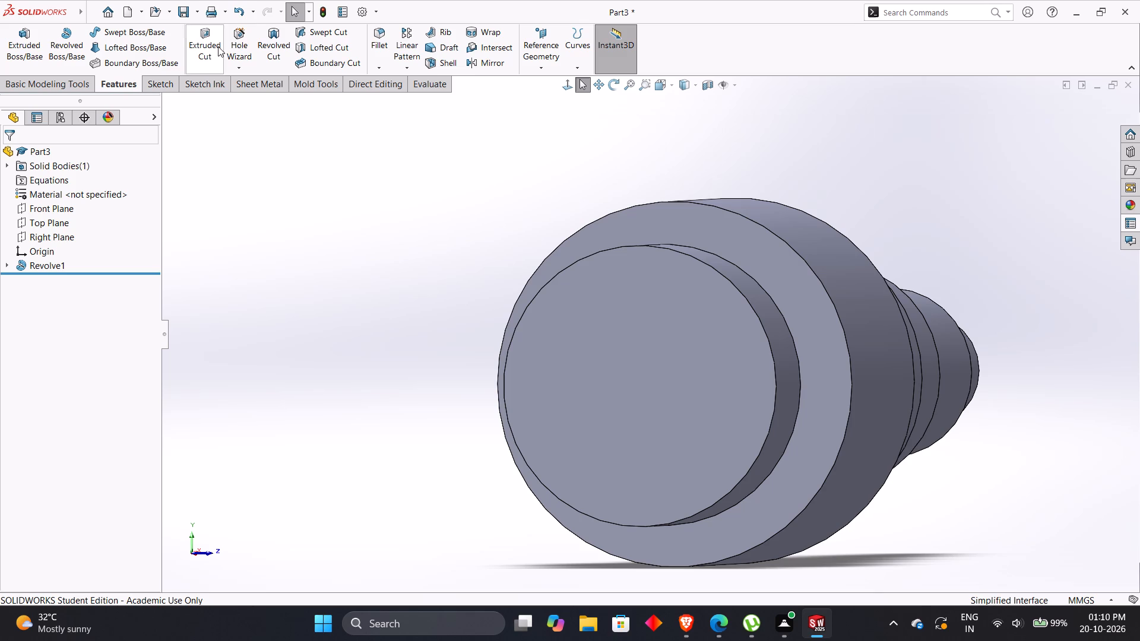
click(232, 43)
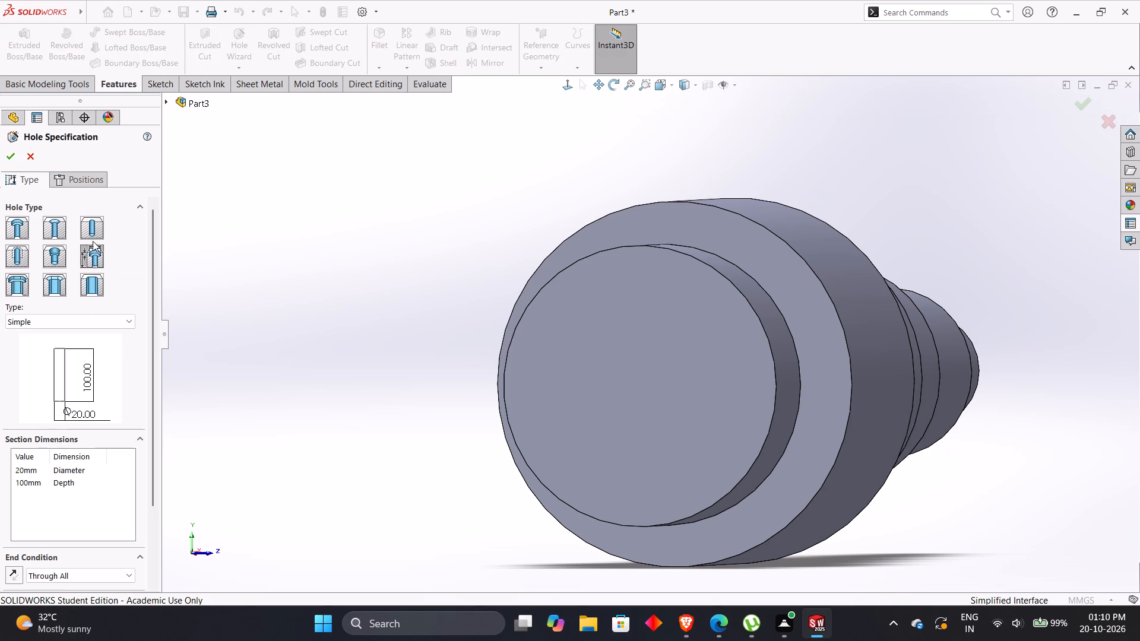
click(47, 259)
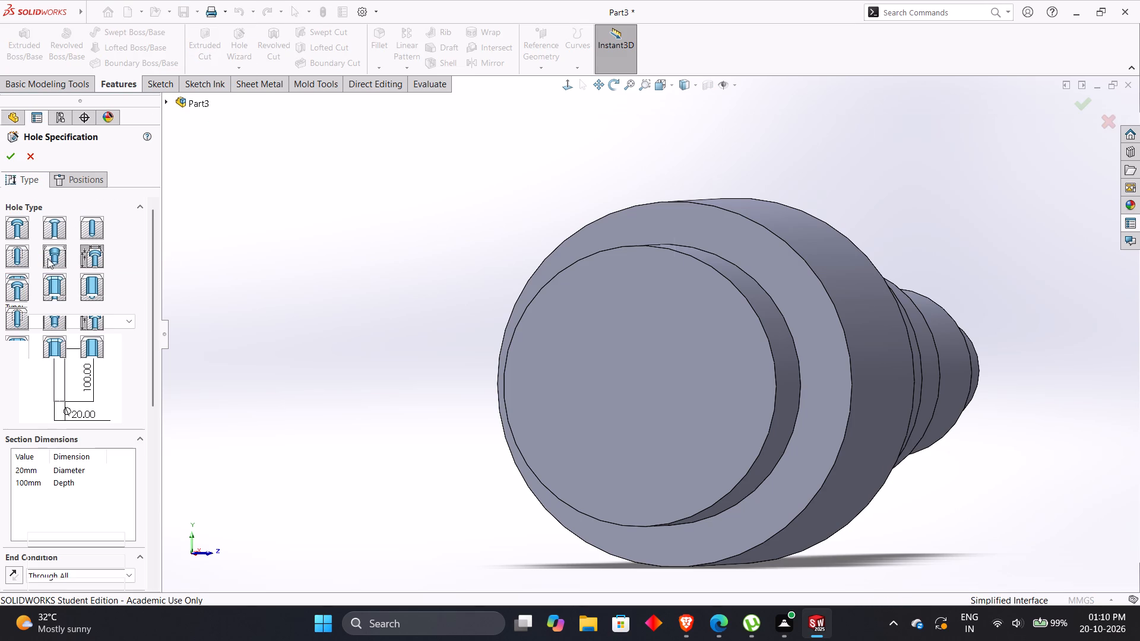
click(683, 224)
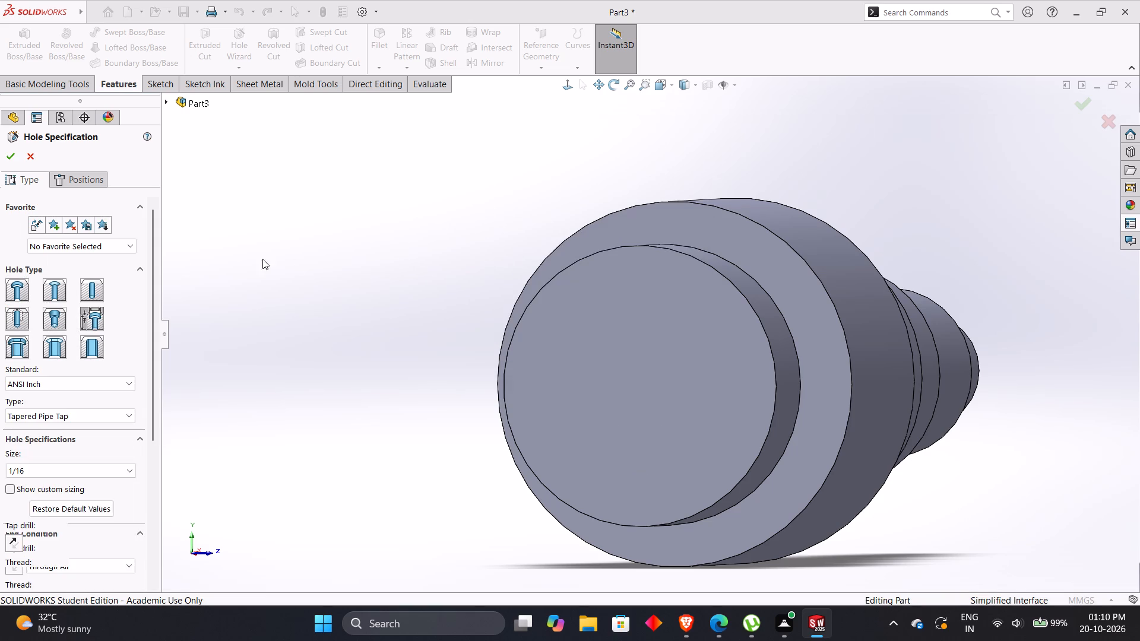
click(14, 322)
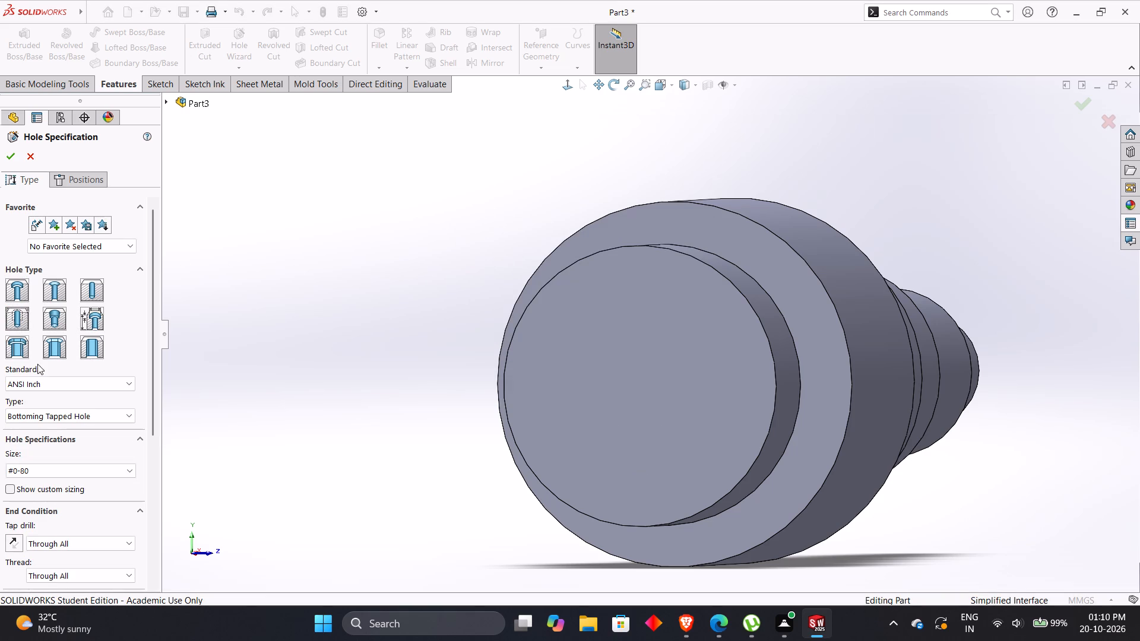
click(52, 389)
click(51, 402)
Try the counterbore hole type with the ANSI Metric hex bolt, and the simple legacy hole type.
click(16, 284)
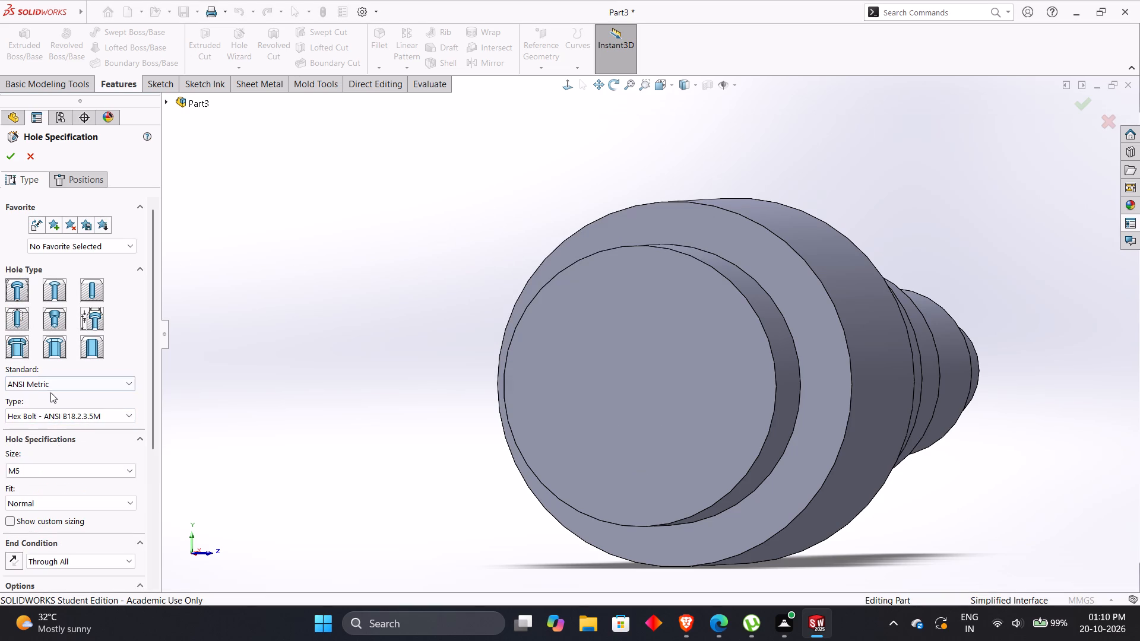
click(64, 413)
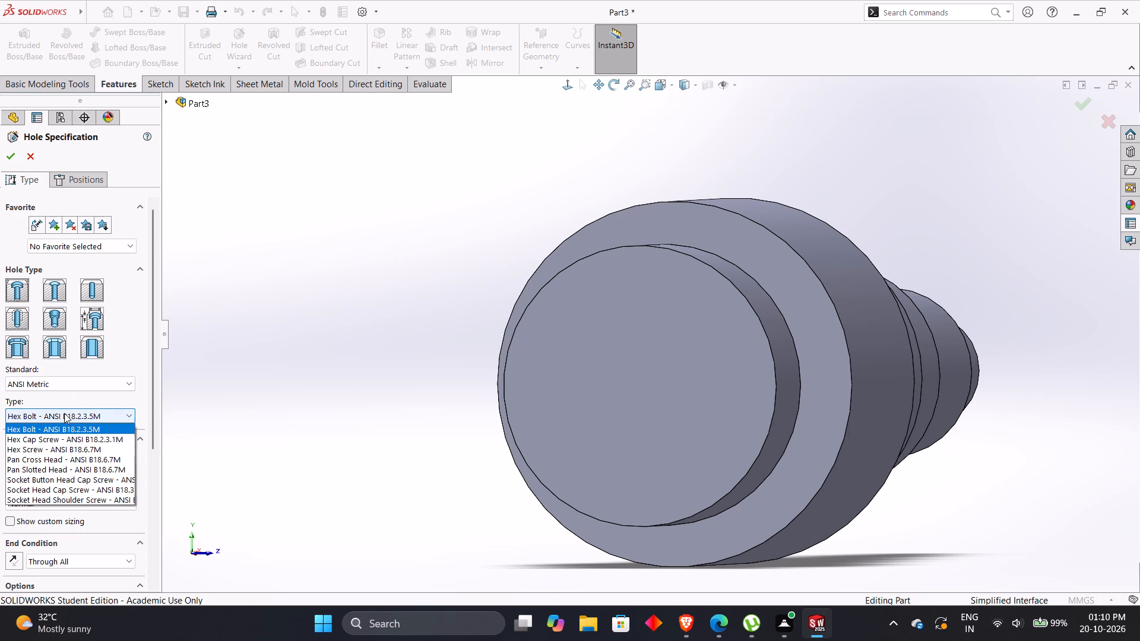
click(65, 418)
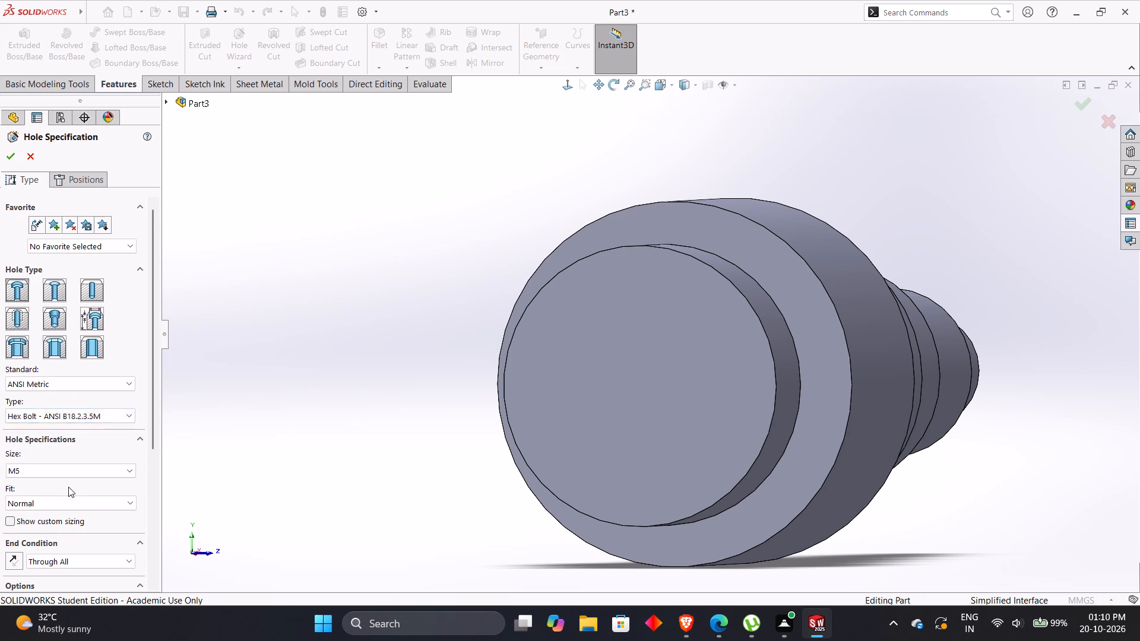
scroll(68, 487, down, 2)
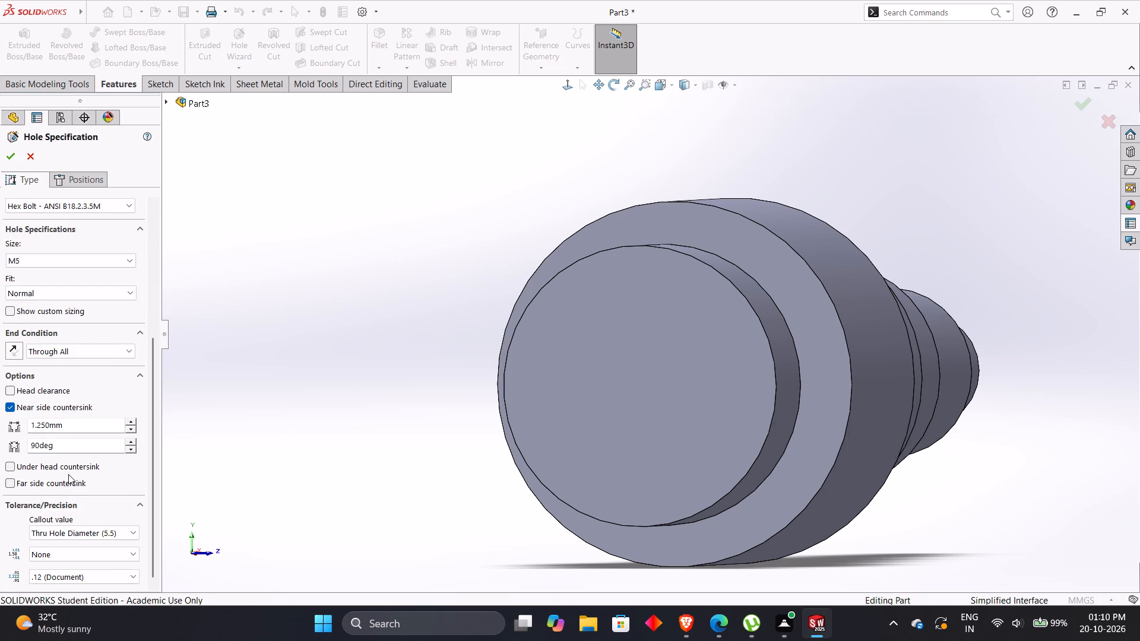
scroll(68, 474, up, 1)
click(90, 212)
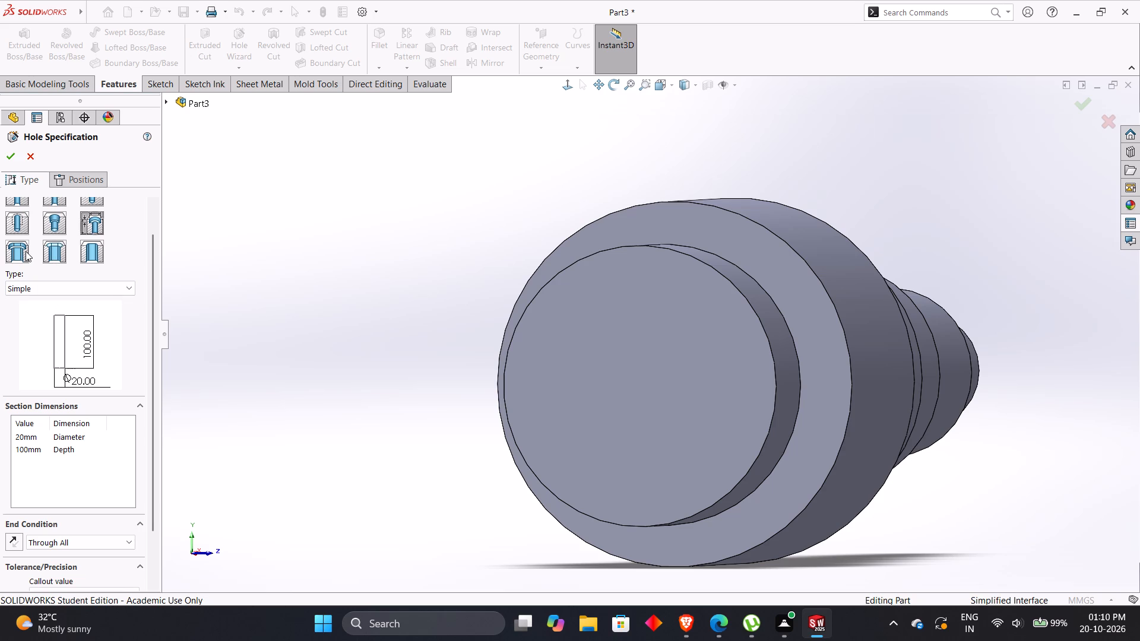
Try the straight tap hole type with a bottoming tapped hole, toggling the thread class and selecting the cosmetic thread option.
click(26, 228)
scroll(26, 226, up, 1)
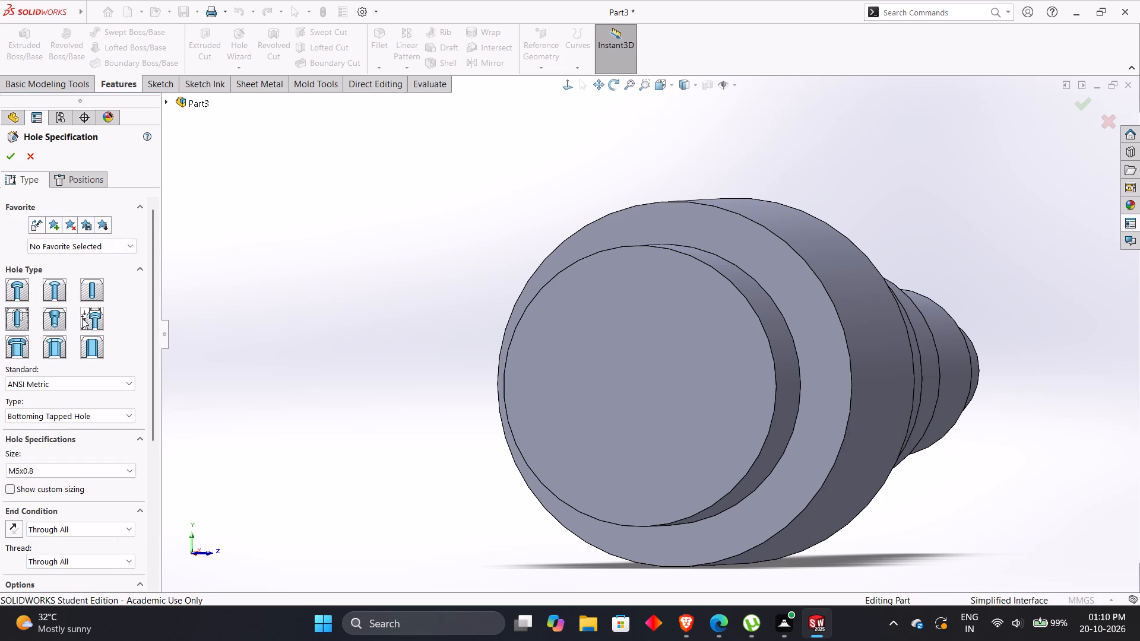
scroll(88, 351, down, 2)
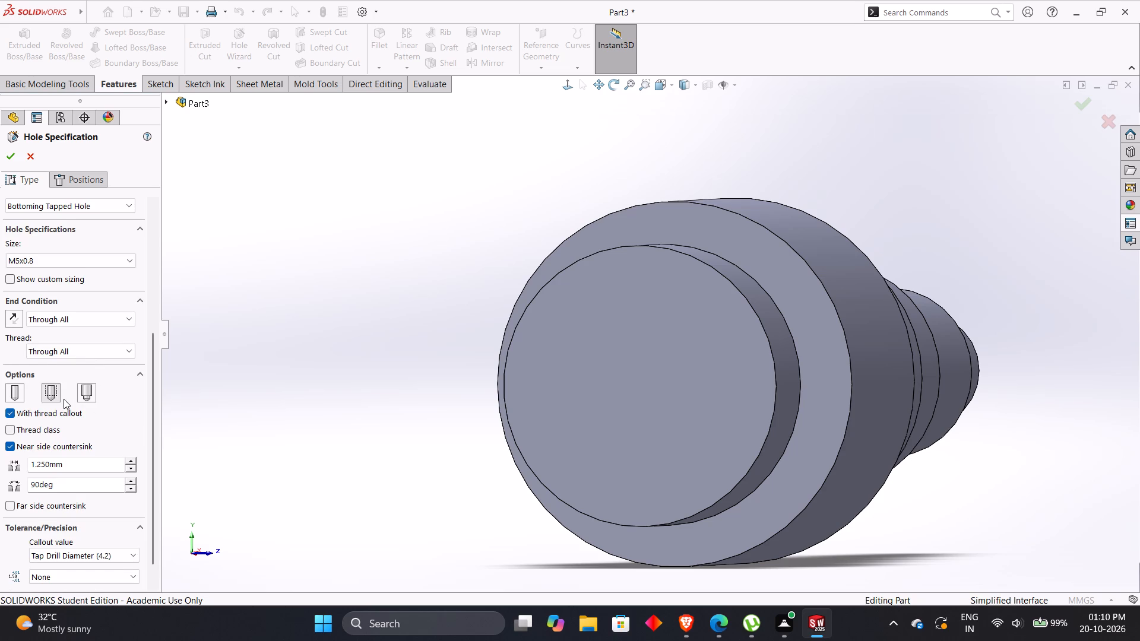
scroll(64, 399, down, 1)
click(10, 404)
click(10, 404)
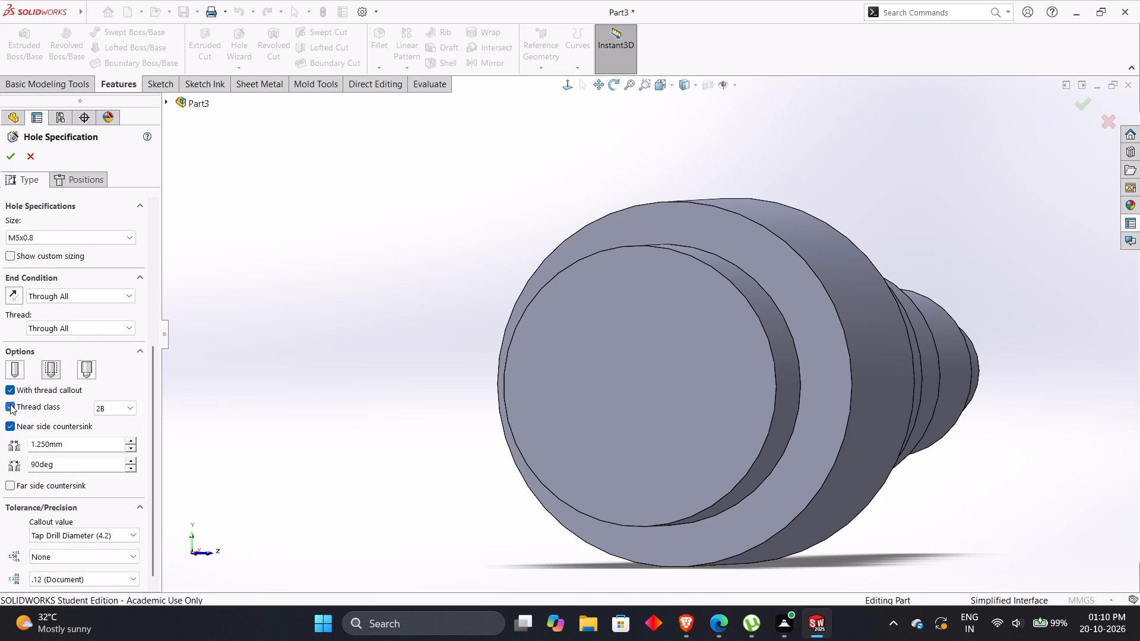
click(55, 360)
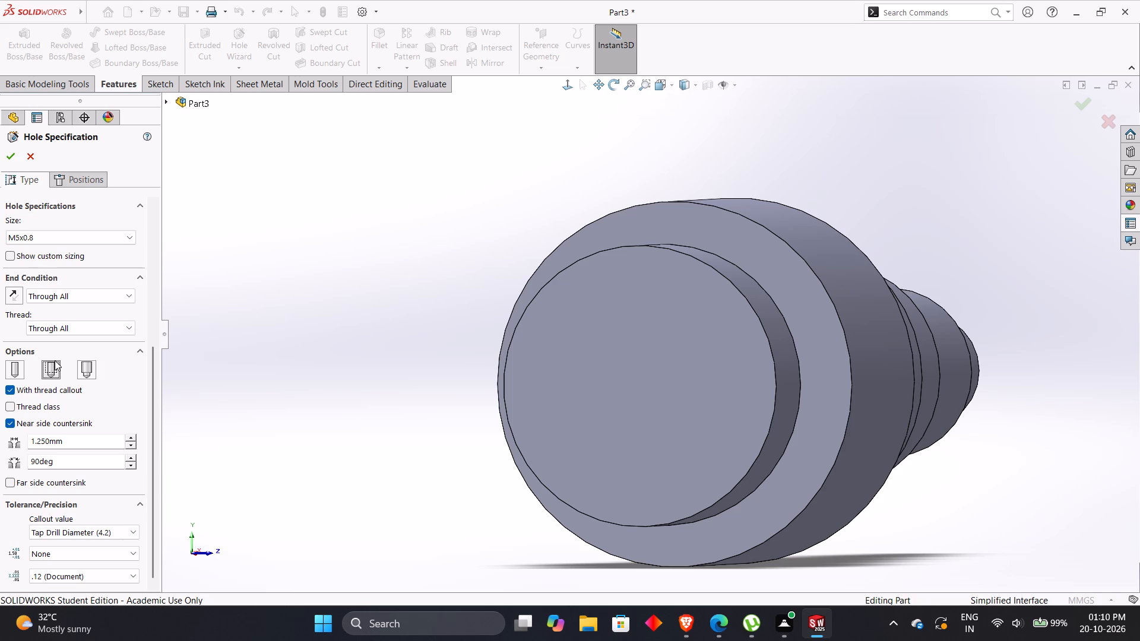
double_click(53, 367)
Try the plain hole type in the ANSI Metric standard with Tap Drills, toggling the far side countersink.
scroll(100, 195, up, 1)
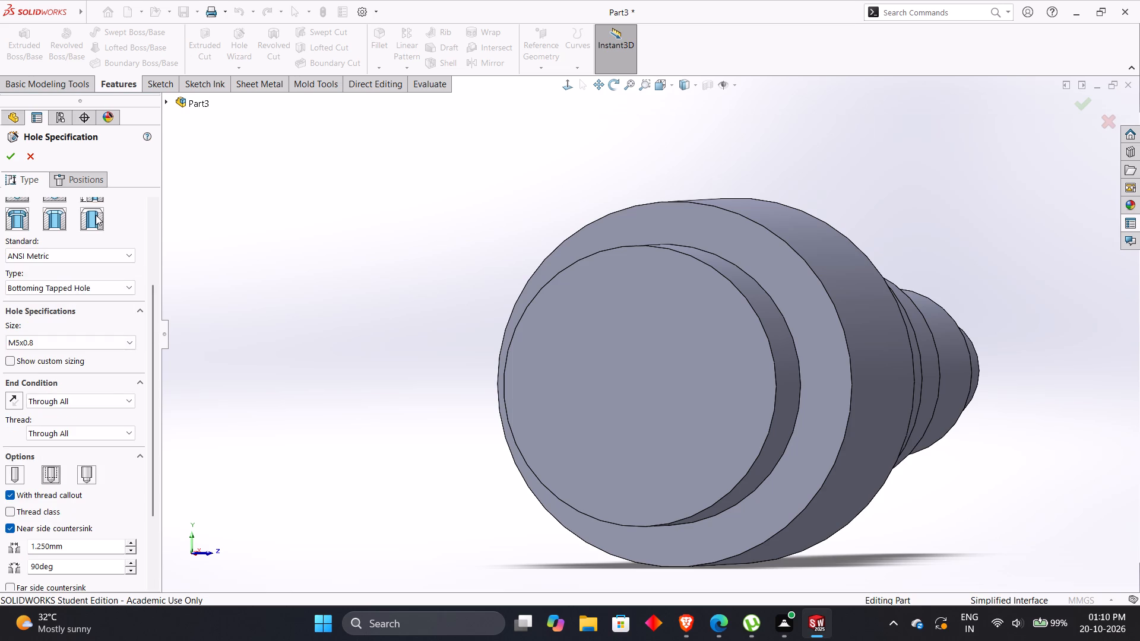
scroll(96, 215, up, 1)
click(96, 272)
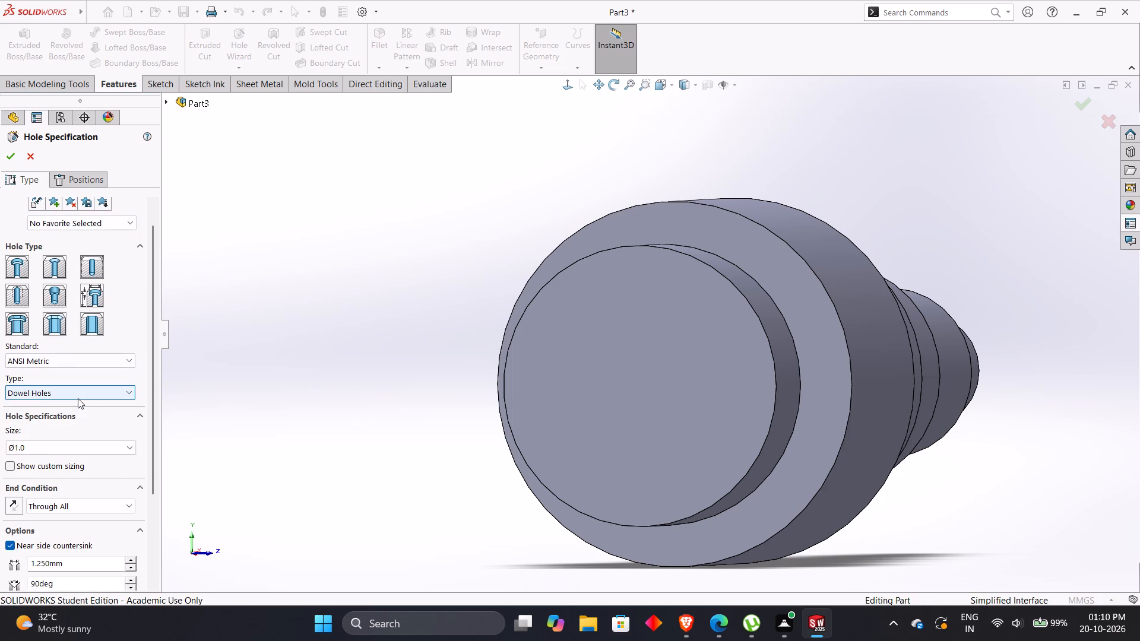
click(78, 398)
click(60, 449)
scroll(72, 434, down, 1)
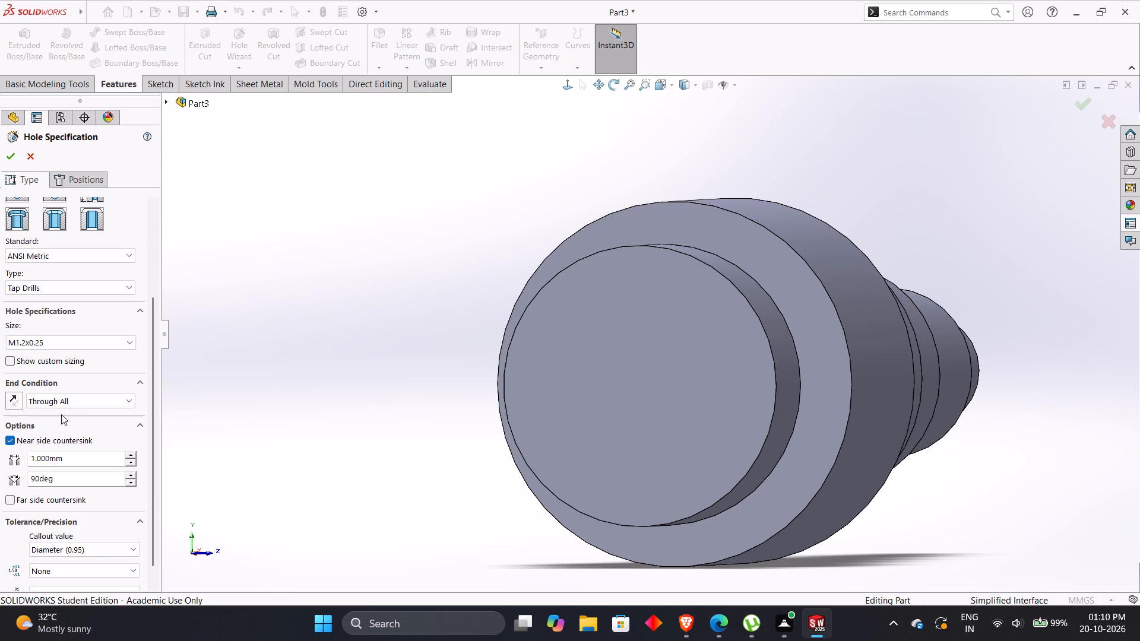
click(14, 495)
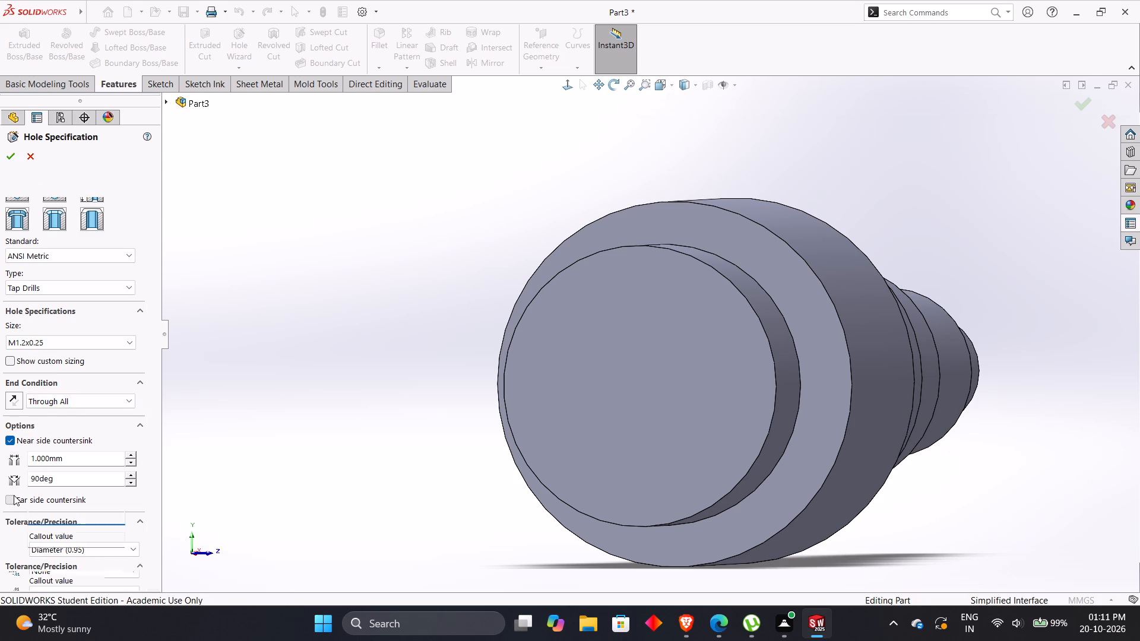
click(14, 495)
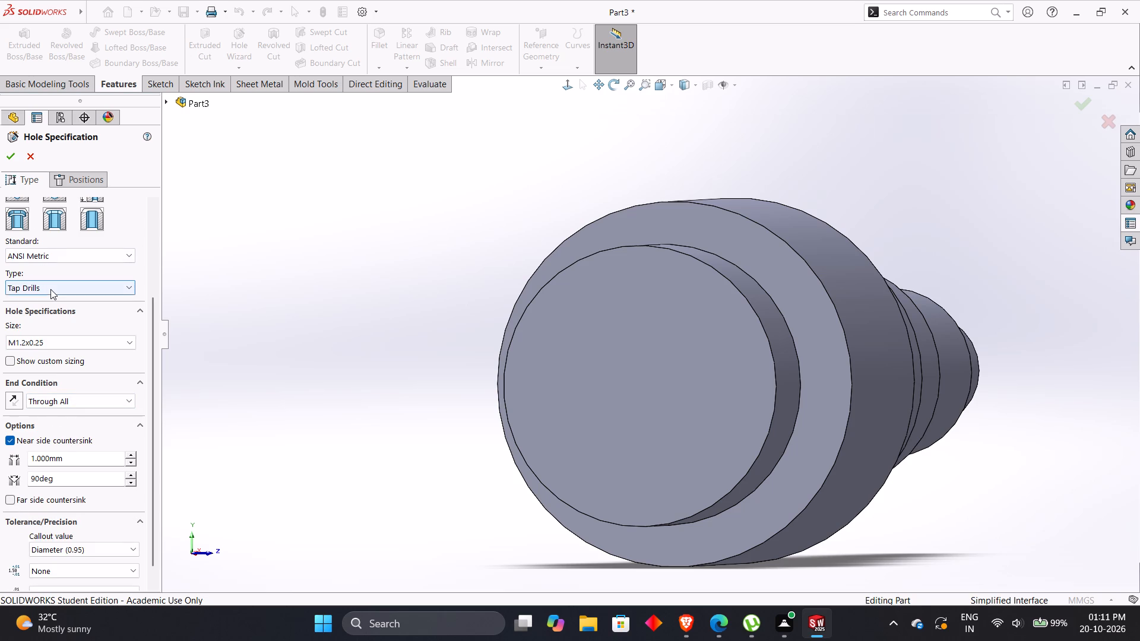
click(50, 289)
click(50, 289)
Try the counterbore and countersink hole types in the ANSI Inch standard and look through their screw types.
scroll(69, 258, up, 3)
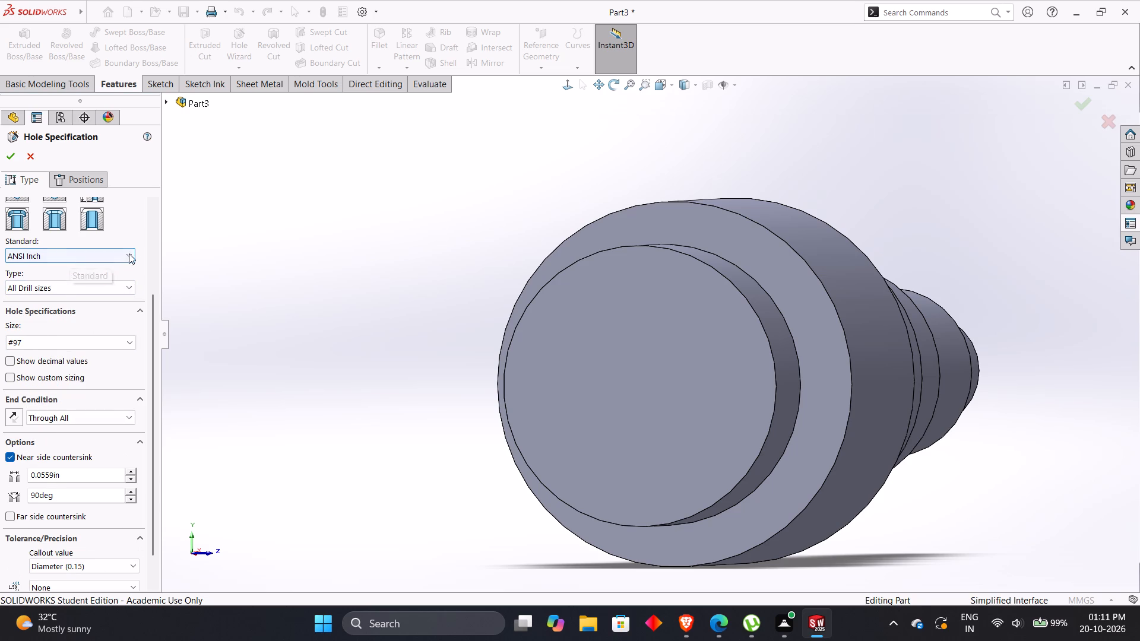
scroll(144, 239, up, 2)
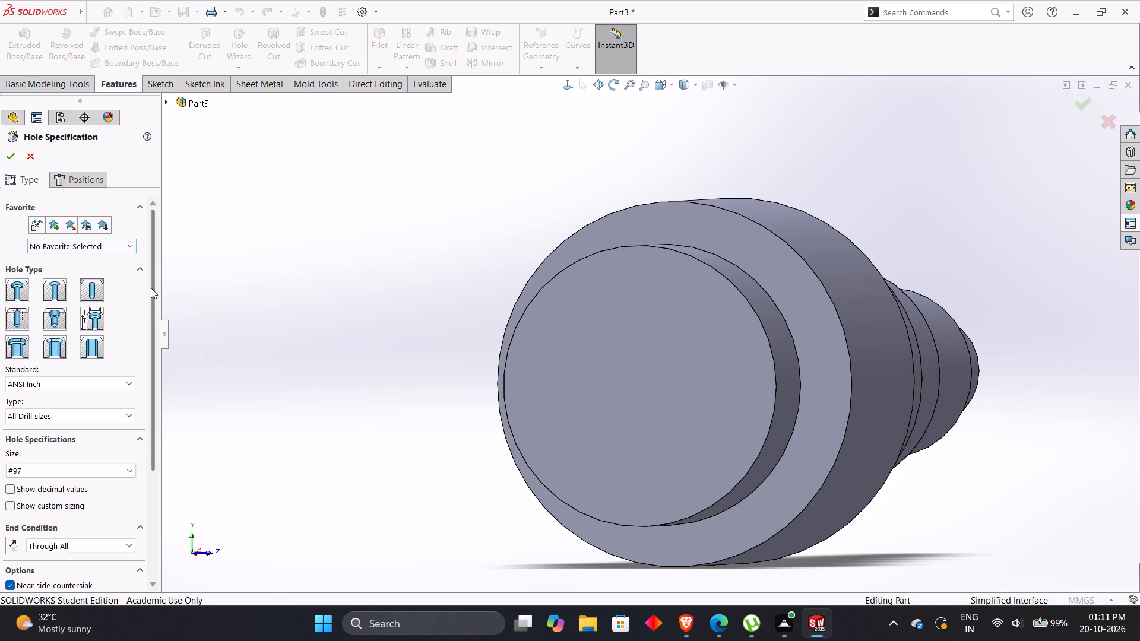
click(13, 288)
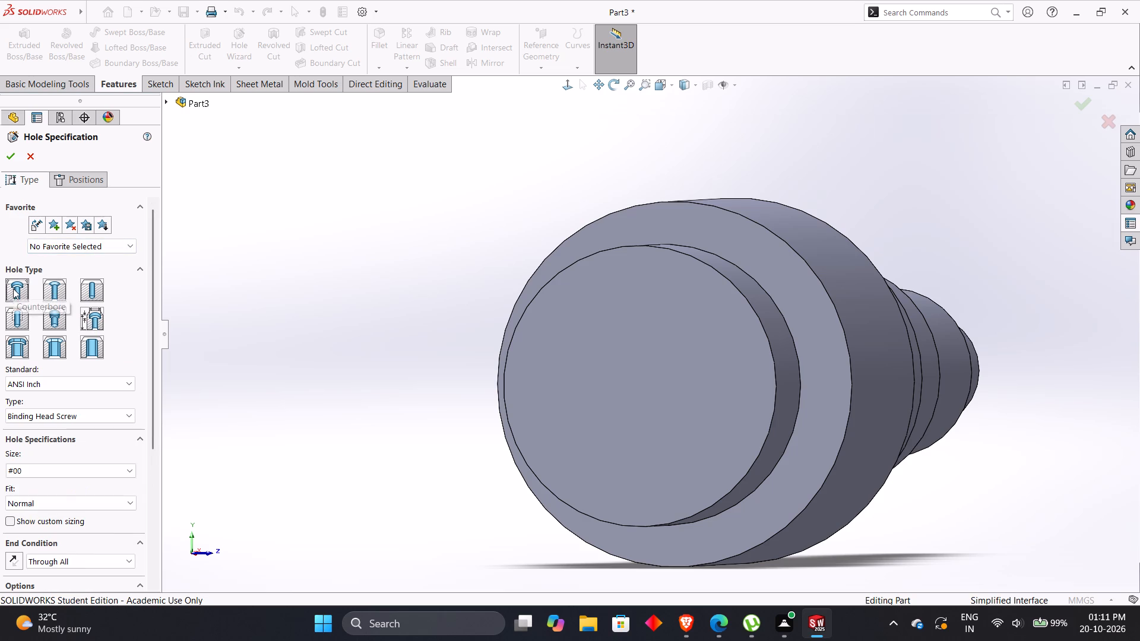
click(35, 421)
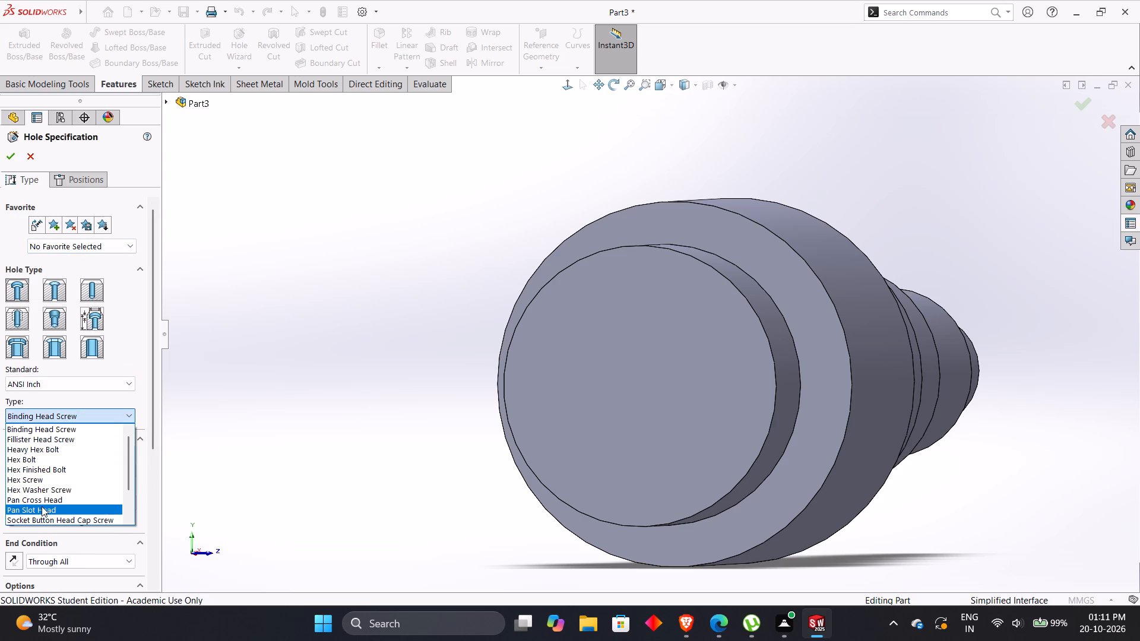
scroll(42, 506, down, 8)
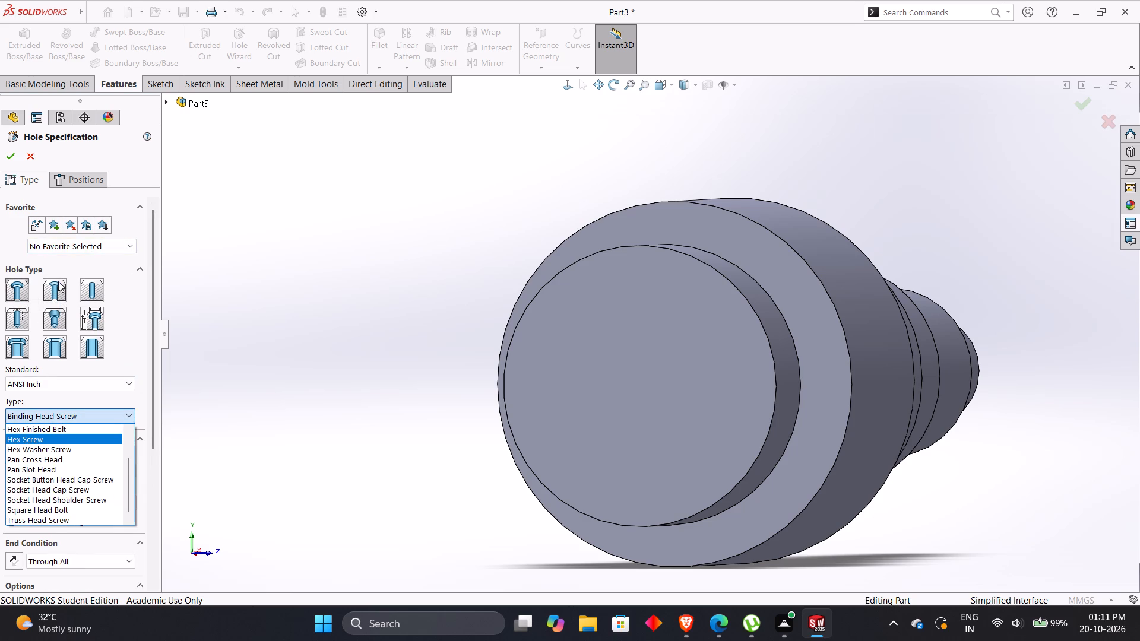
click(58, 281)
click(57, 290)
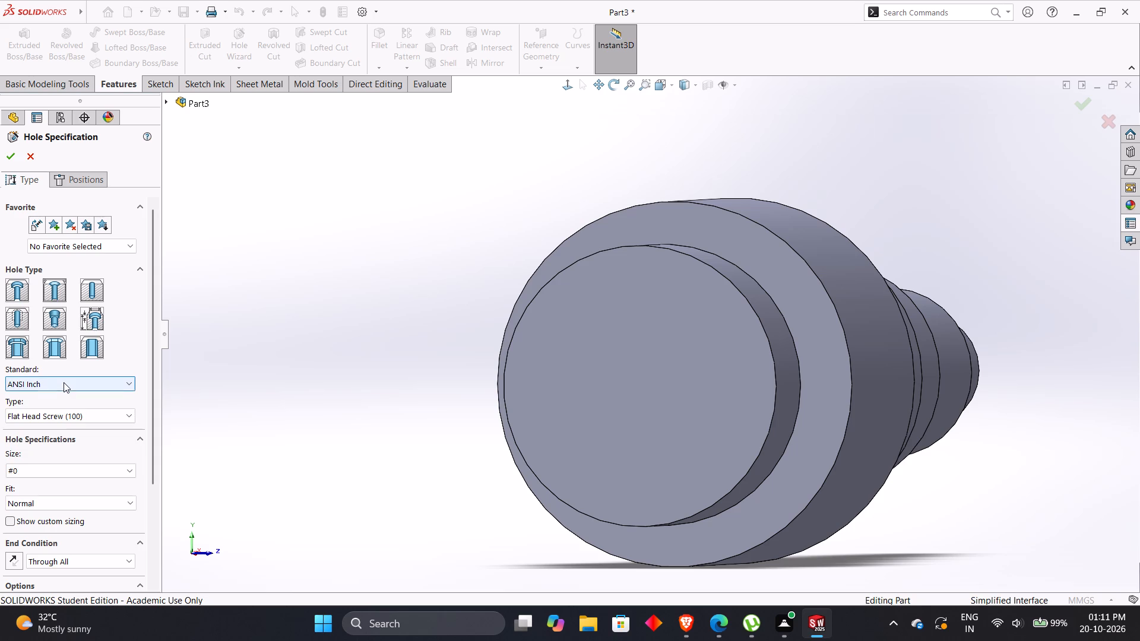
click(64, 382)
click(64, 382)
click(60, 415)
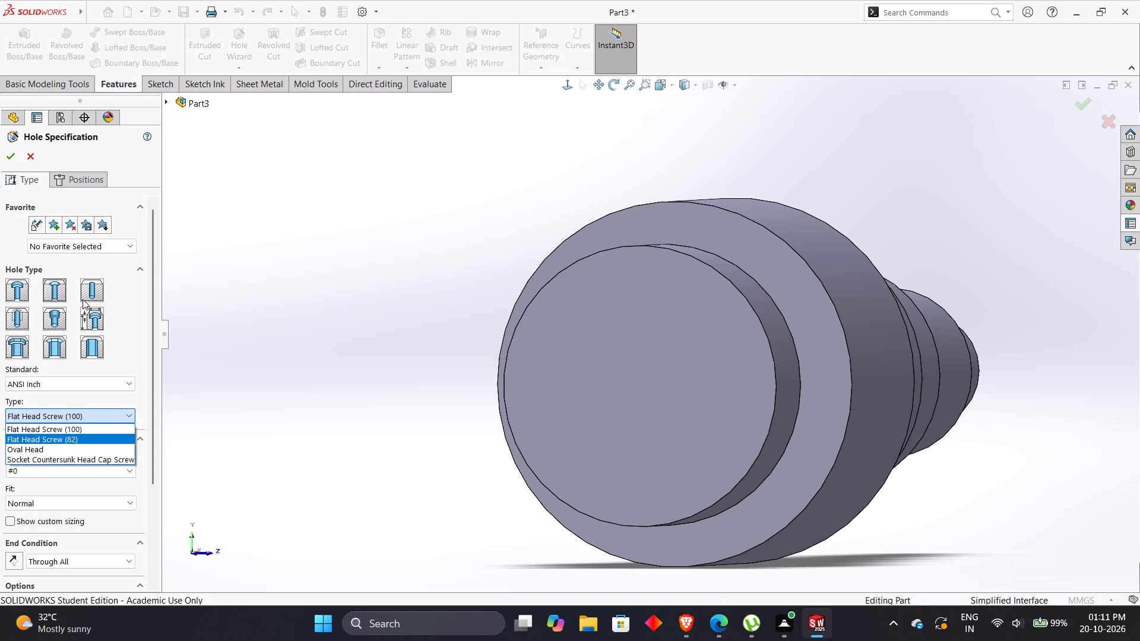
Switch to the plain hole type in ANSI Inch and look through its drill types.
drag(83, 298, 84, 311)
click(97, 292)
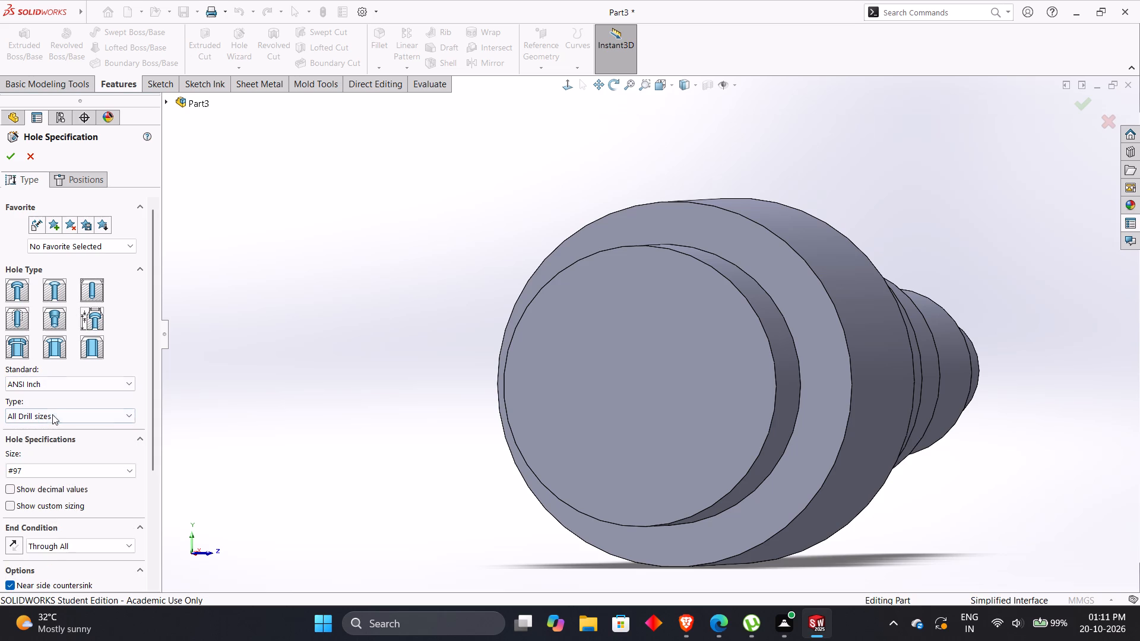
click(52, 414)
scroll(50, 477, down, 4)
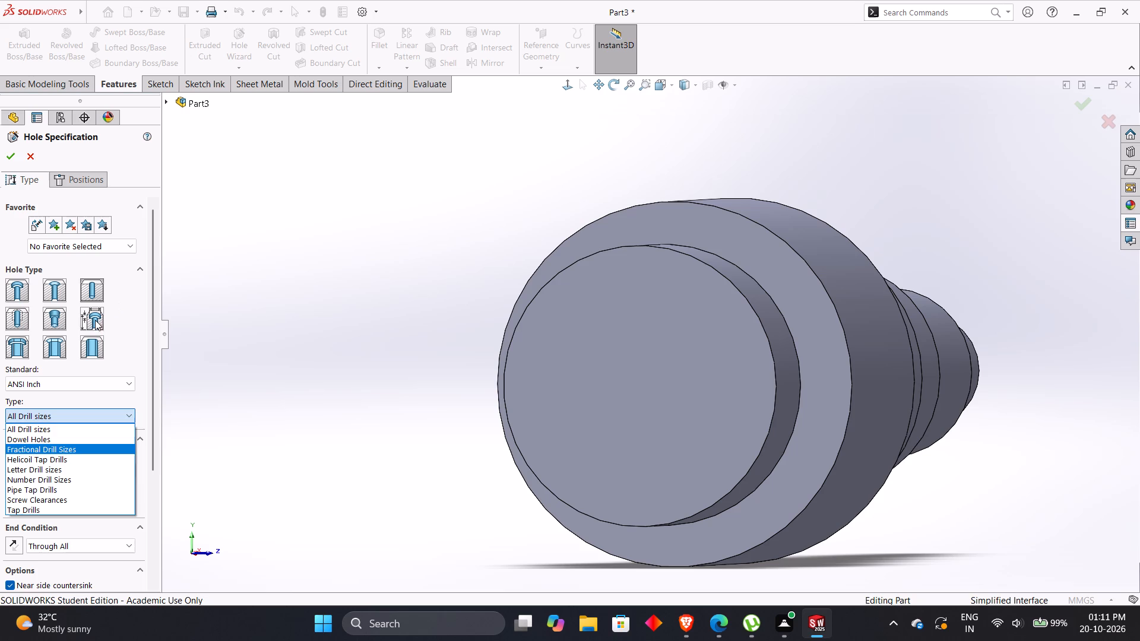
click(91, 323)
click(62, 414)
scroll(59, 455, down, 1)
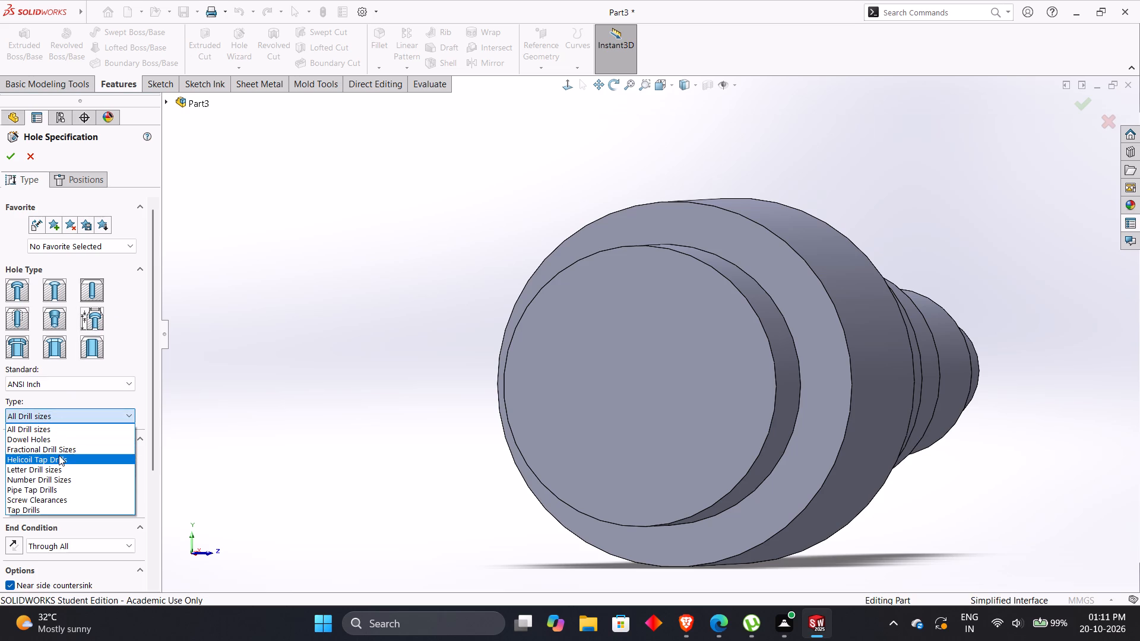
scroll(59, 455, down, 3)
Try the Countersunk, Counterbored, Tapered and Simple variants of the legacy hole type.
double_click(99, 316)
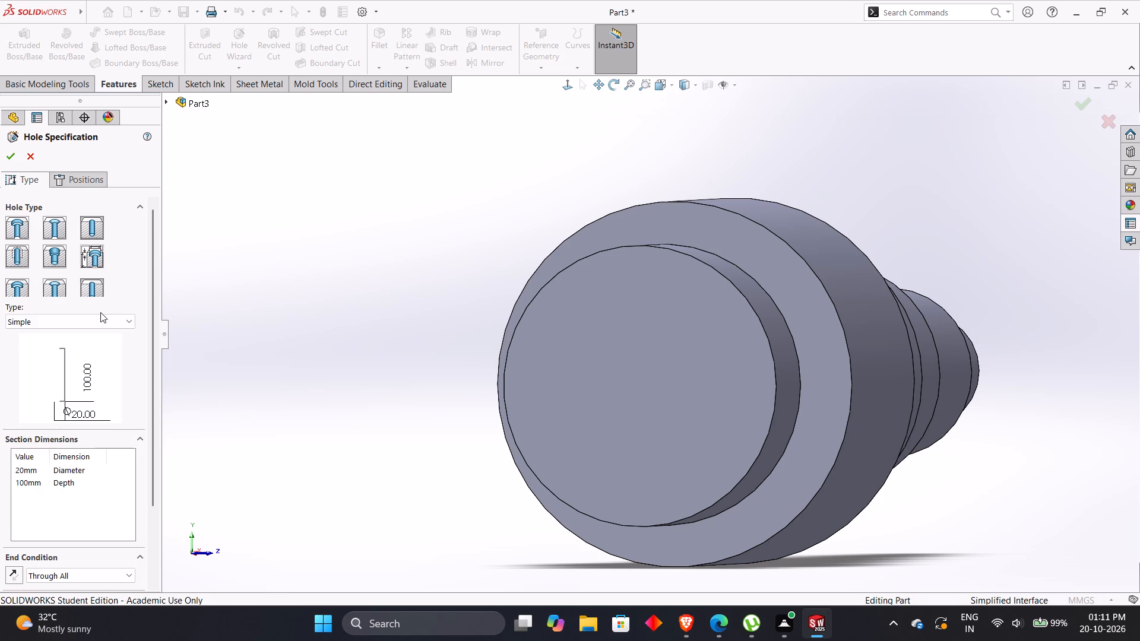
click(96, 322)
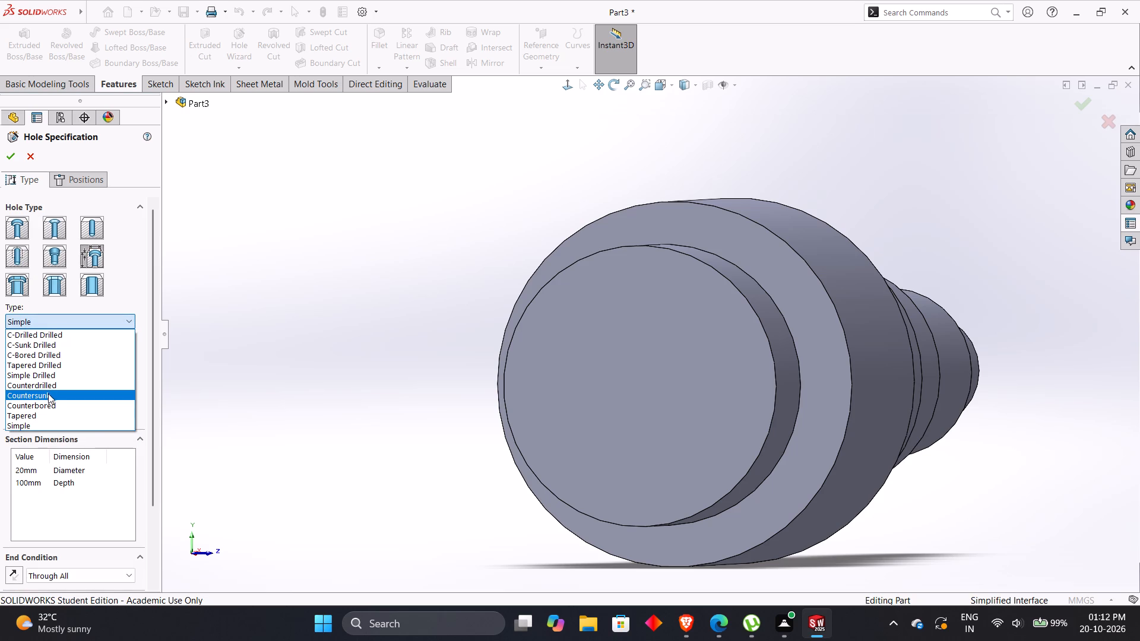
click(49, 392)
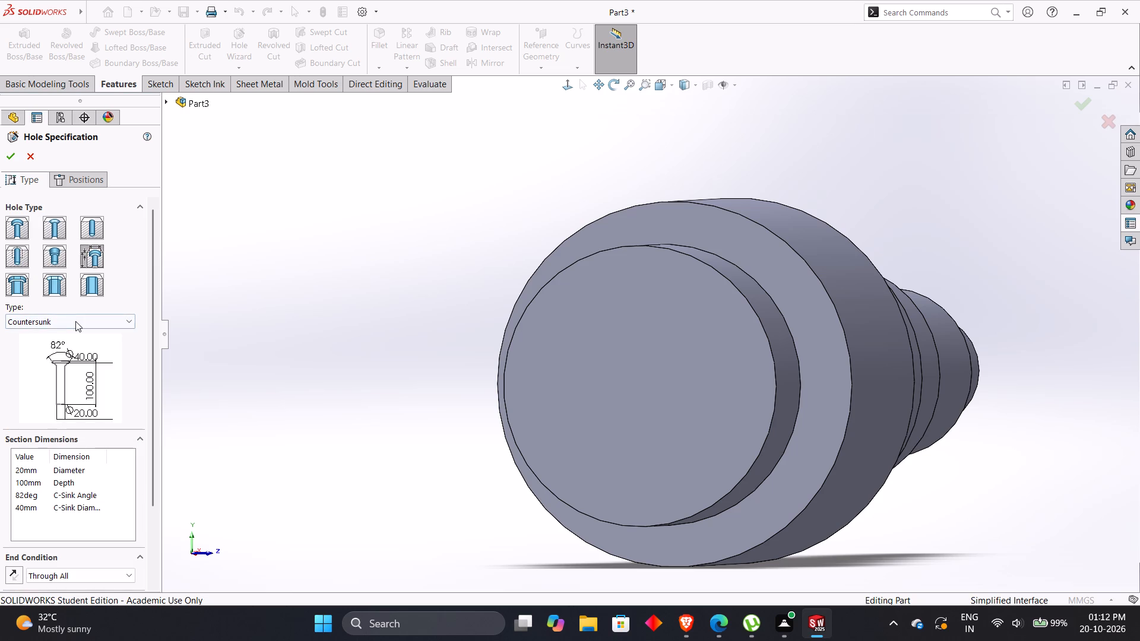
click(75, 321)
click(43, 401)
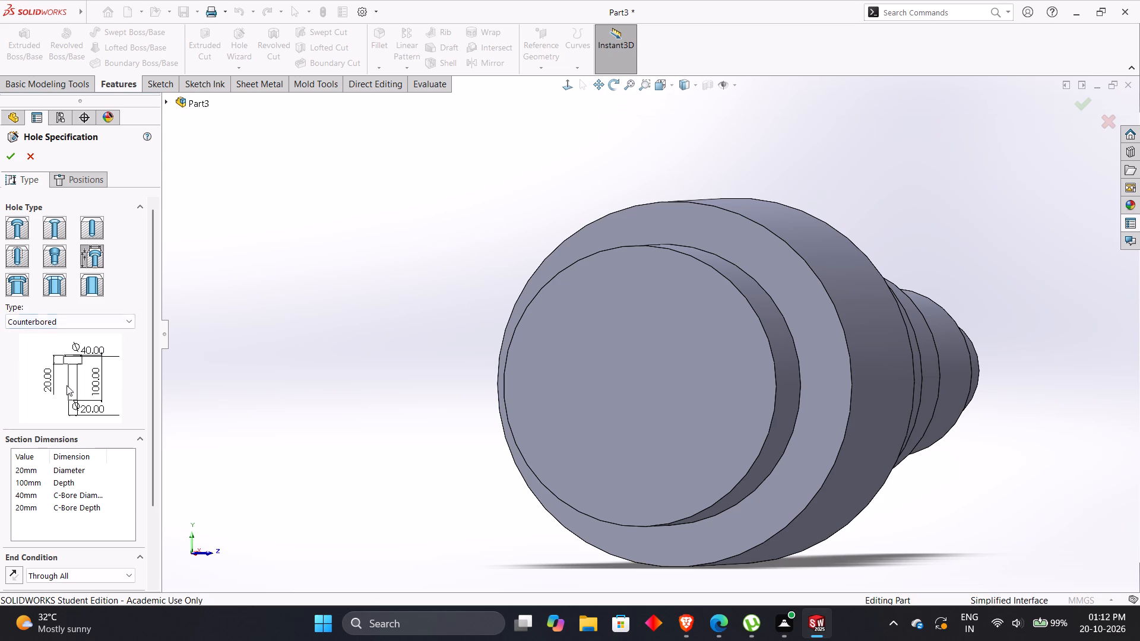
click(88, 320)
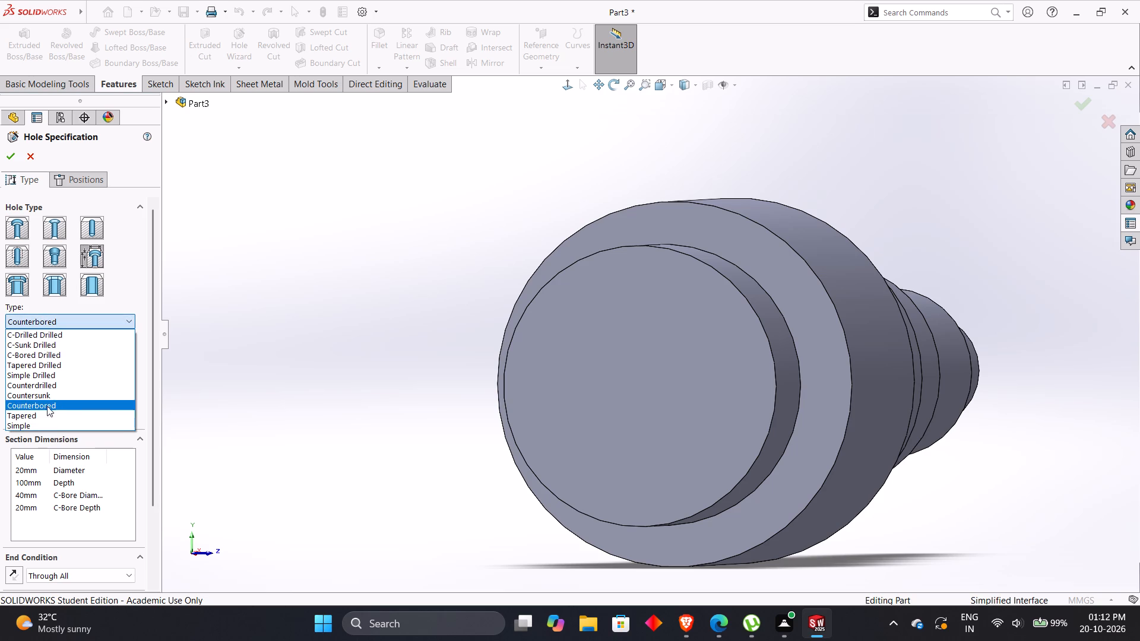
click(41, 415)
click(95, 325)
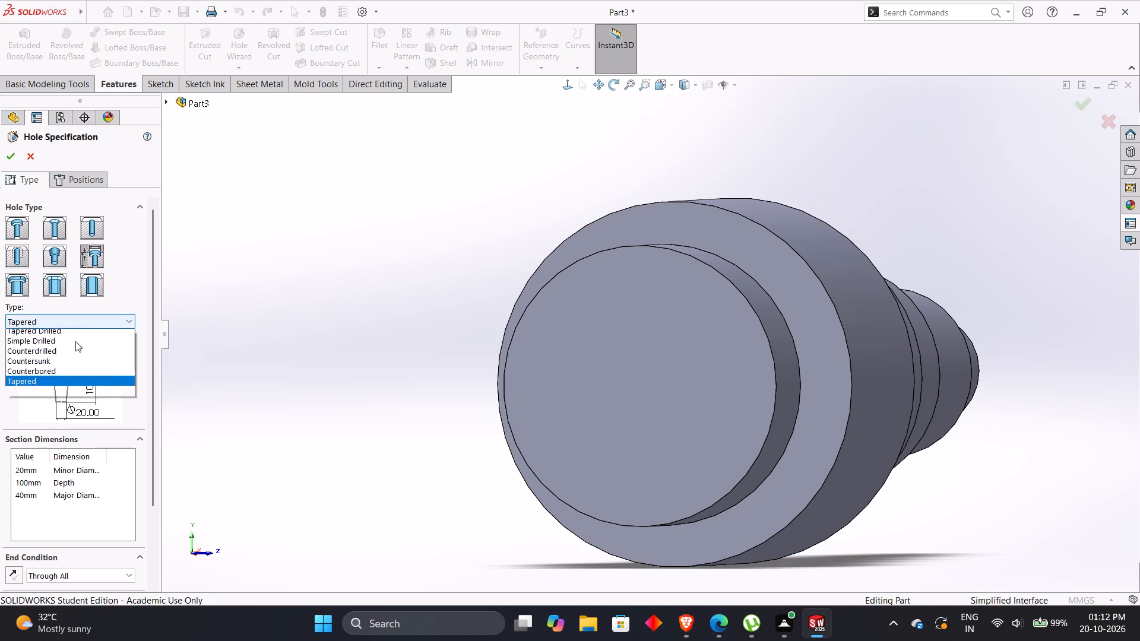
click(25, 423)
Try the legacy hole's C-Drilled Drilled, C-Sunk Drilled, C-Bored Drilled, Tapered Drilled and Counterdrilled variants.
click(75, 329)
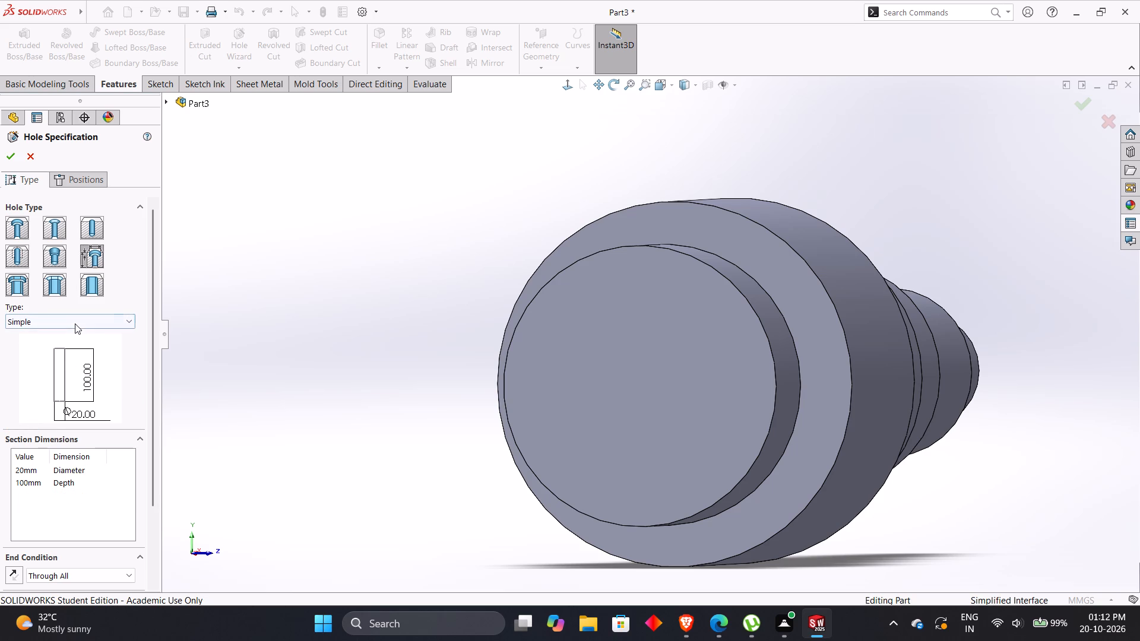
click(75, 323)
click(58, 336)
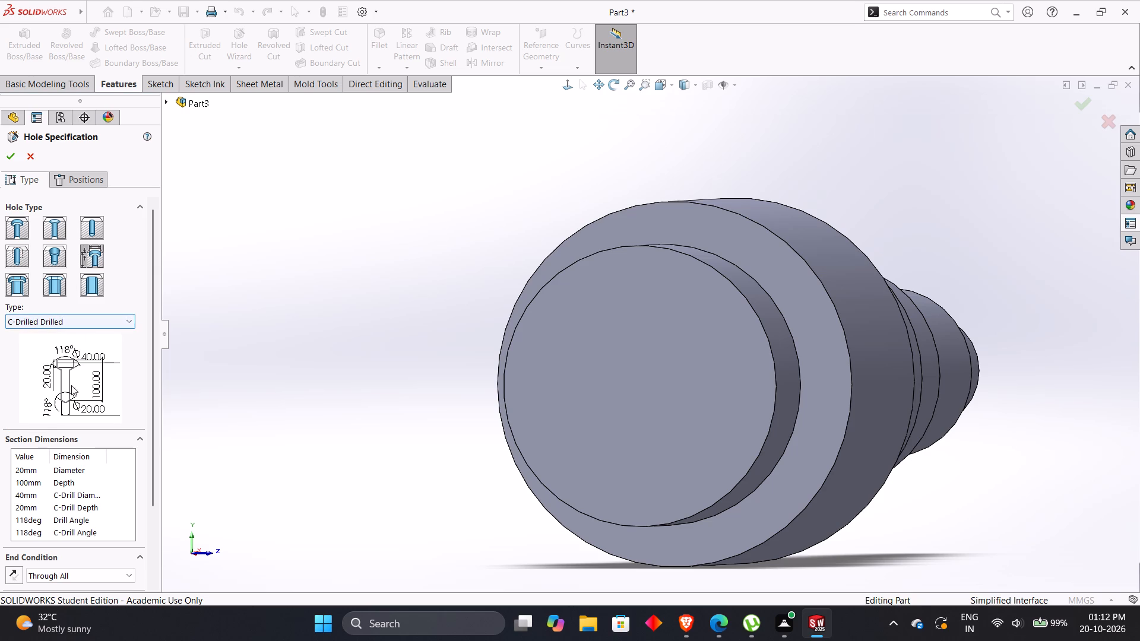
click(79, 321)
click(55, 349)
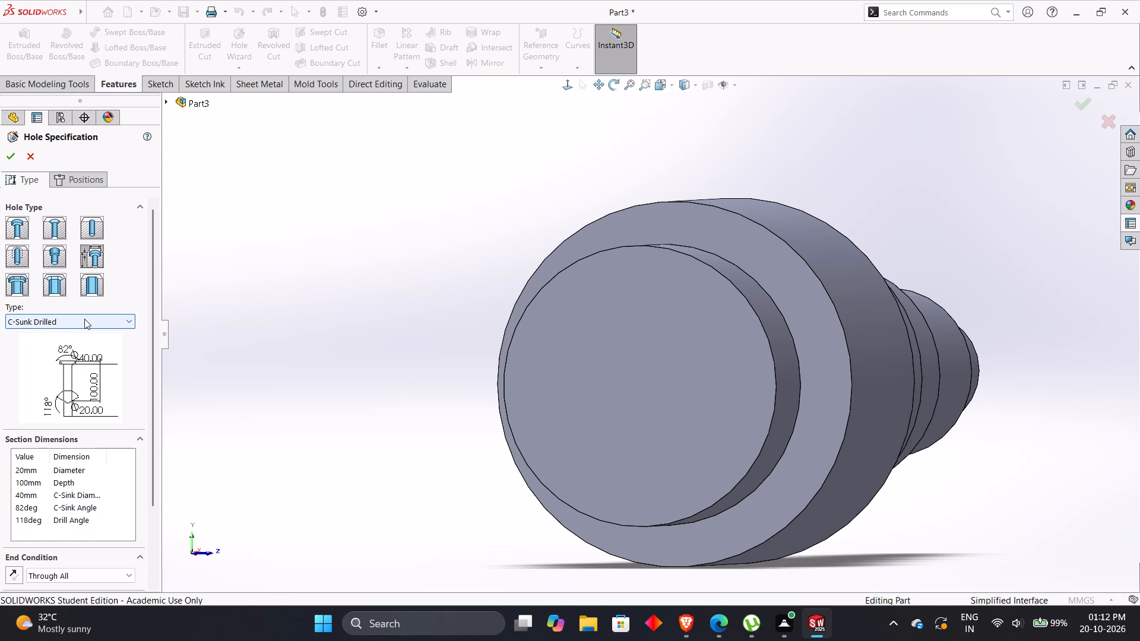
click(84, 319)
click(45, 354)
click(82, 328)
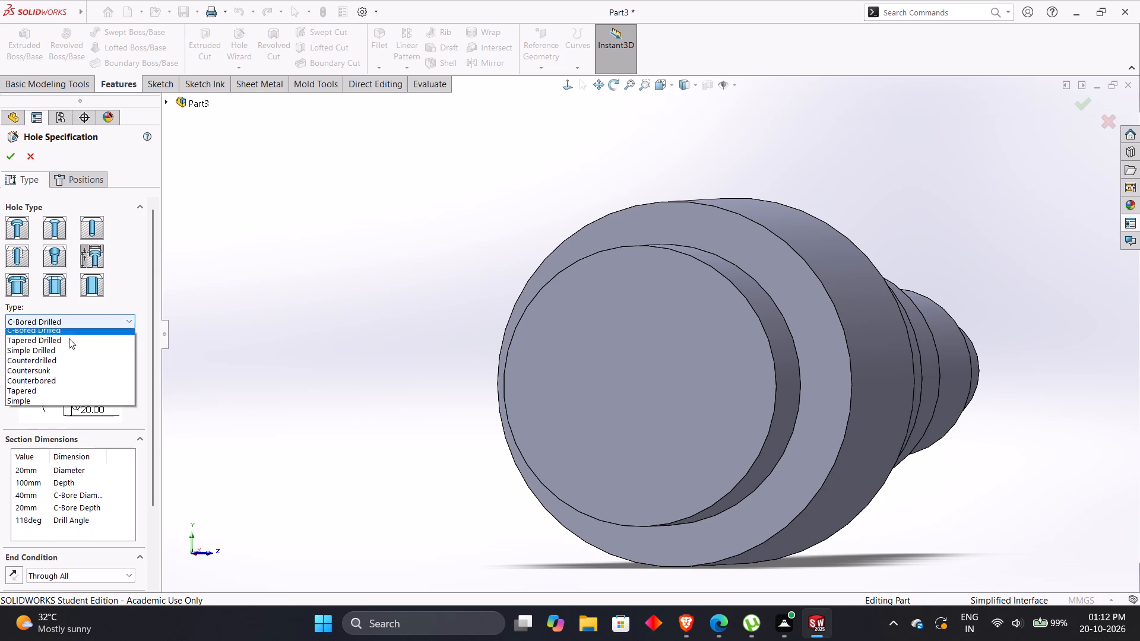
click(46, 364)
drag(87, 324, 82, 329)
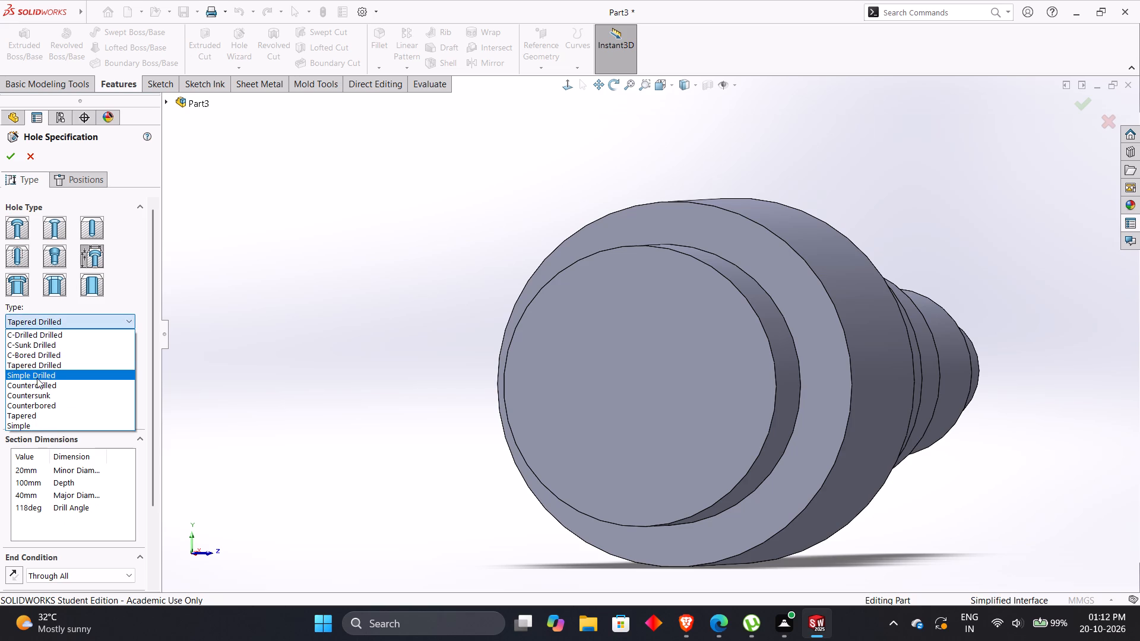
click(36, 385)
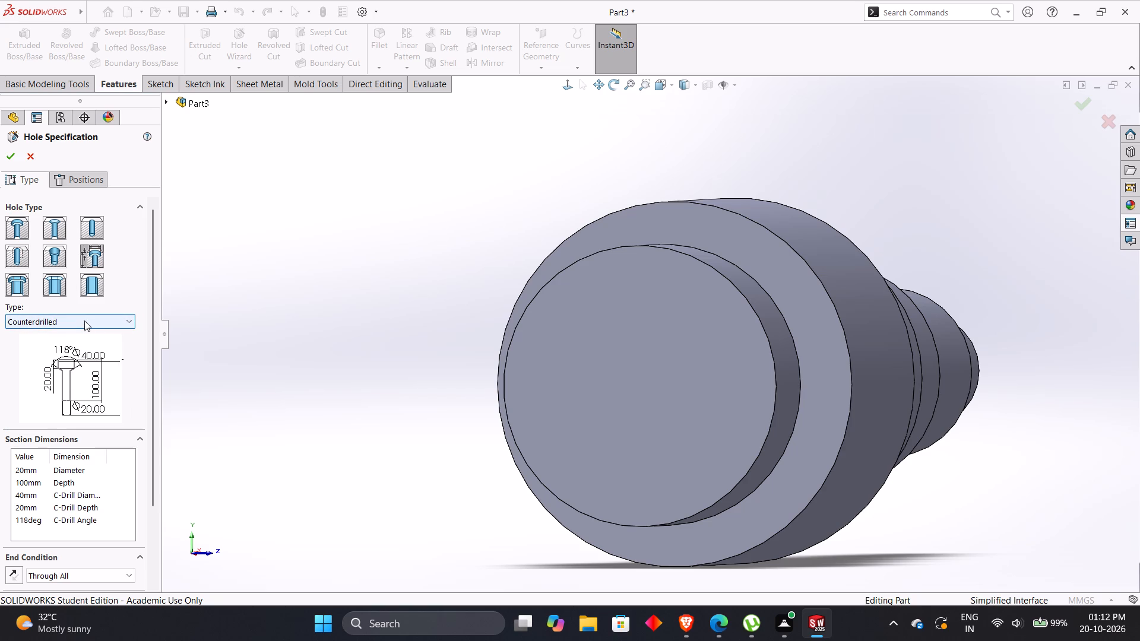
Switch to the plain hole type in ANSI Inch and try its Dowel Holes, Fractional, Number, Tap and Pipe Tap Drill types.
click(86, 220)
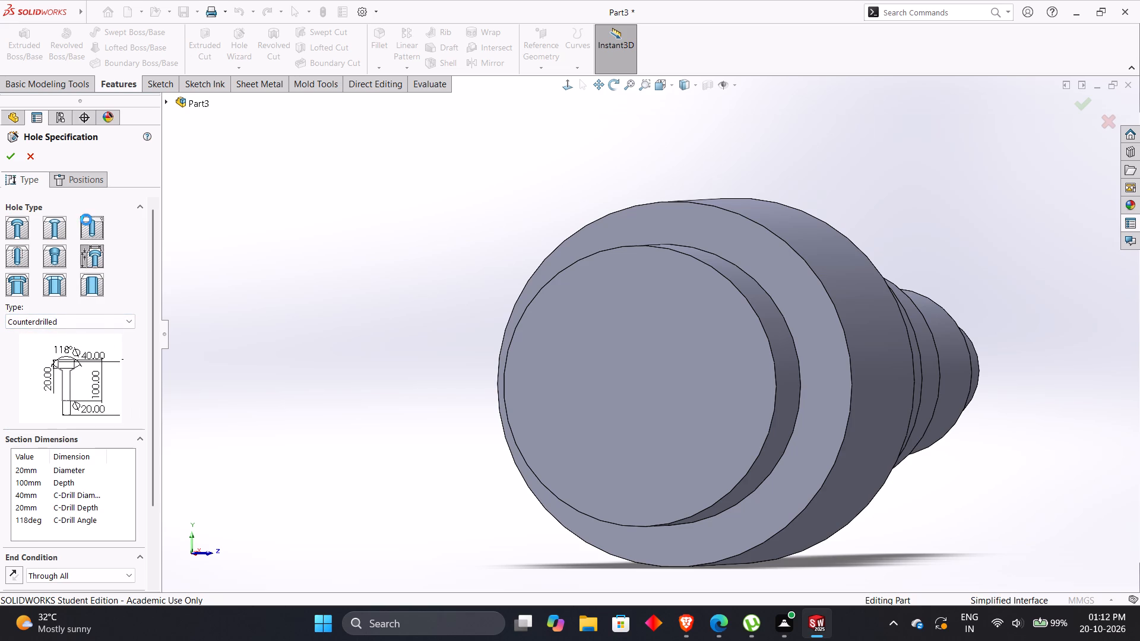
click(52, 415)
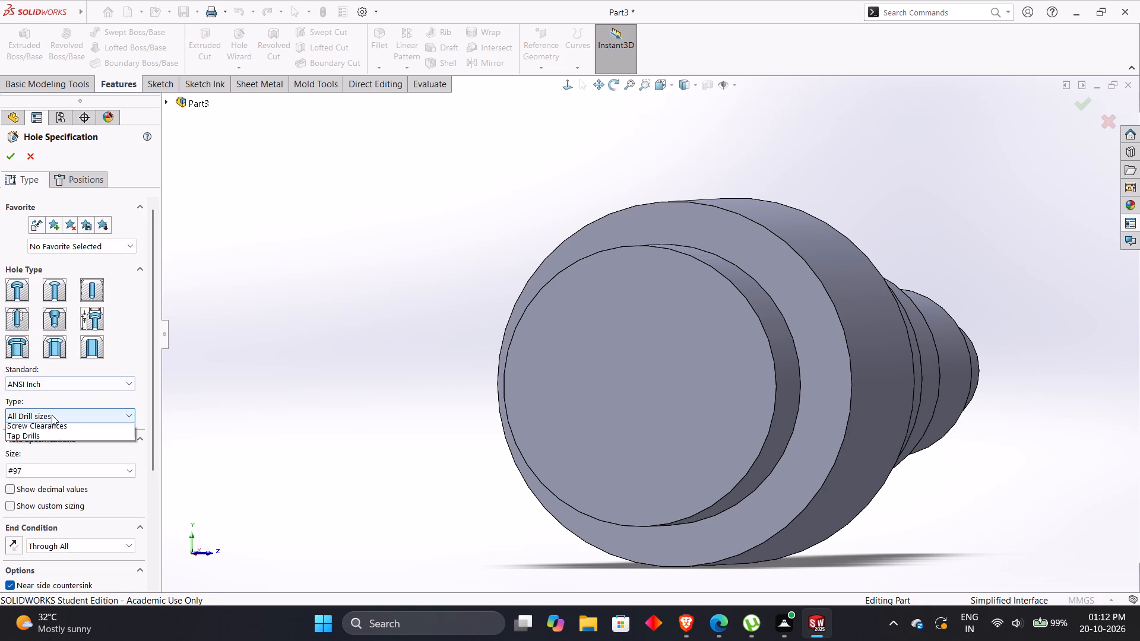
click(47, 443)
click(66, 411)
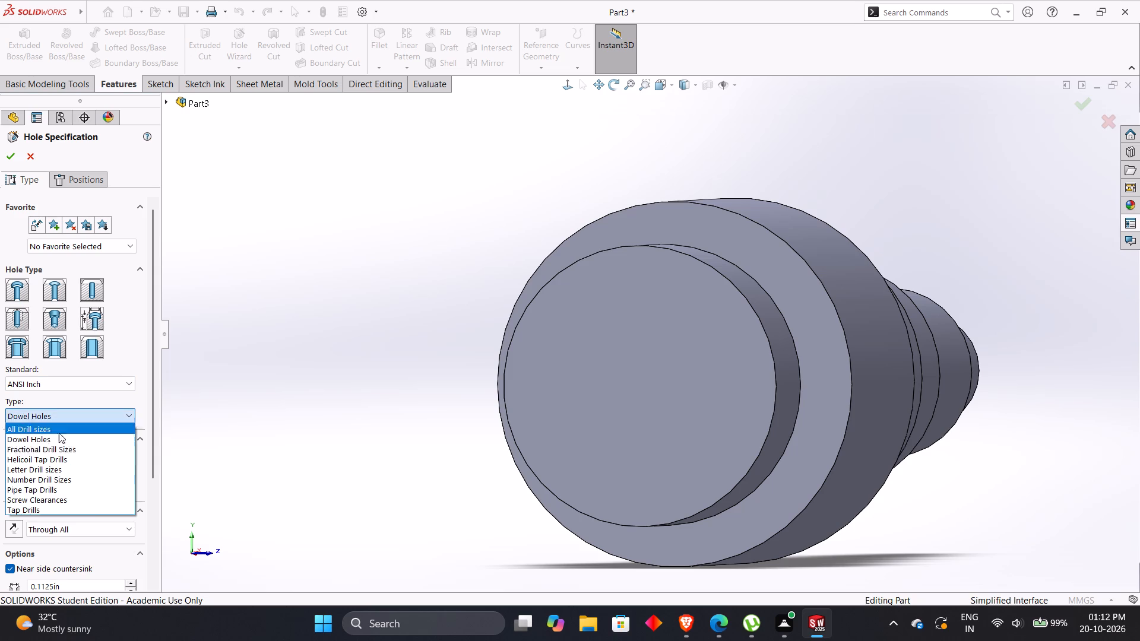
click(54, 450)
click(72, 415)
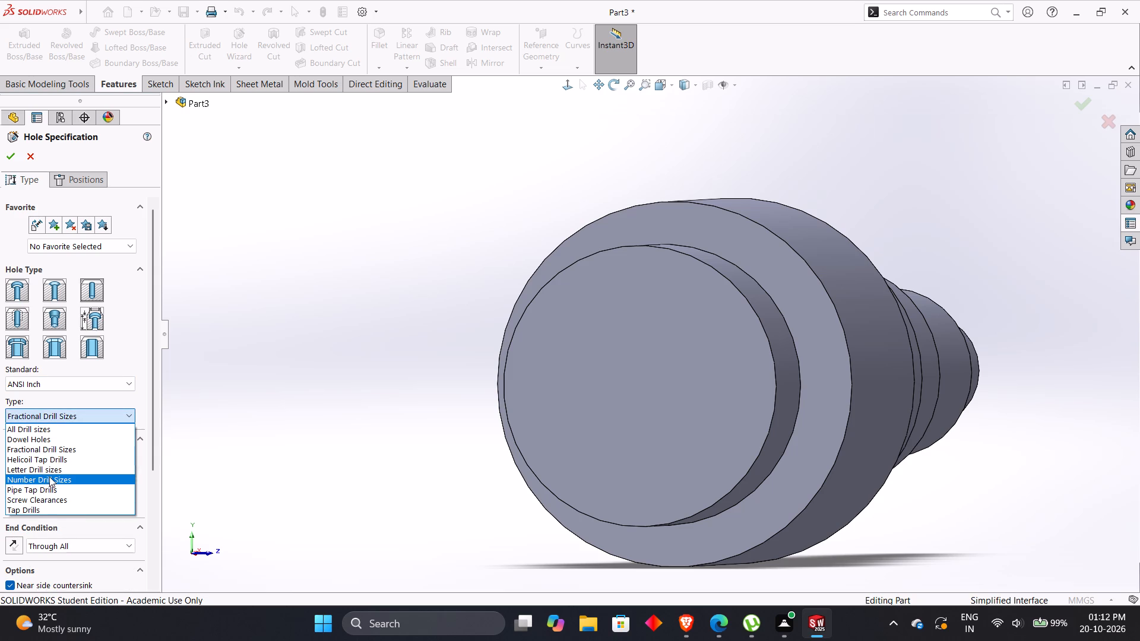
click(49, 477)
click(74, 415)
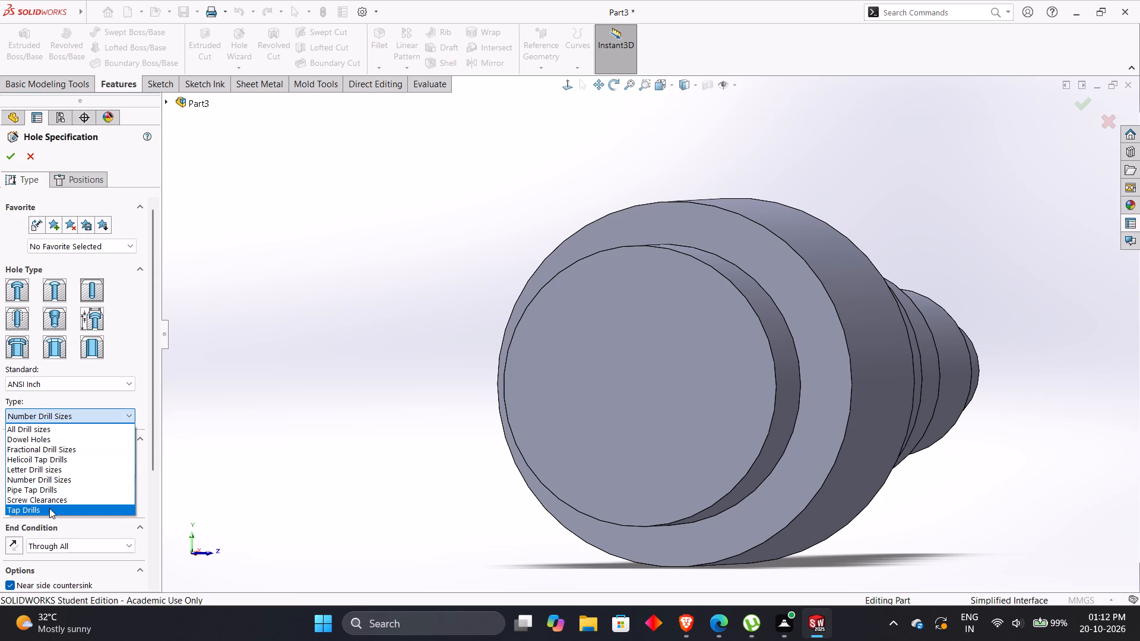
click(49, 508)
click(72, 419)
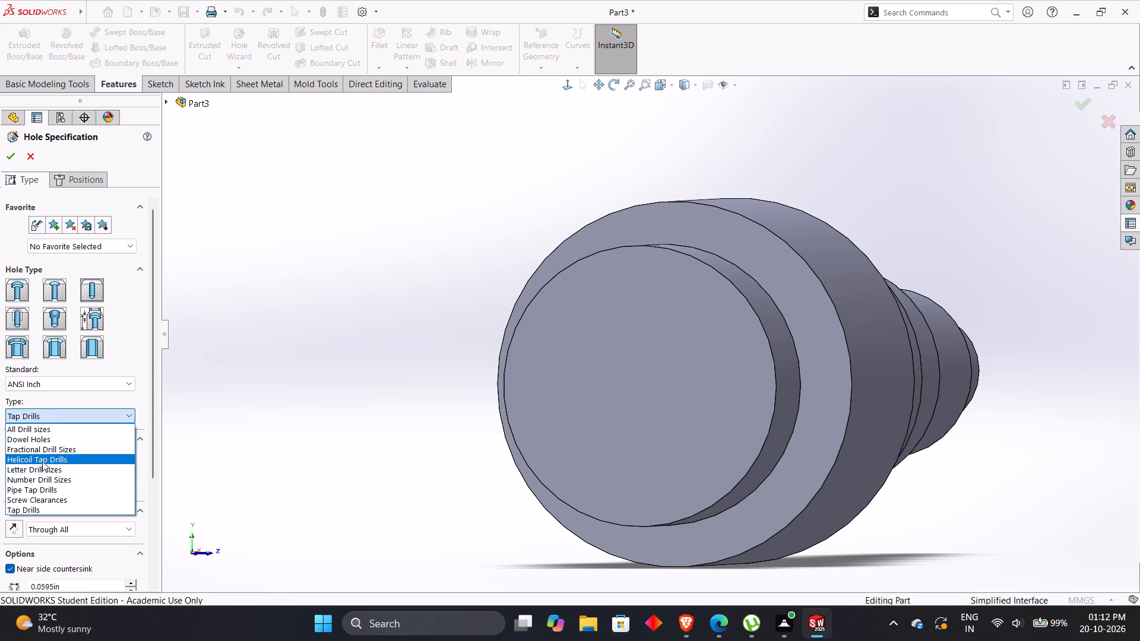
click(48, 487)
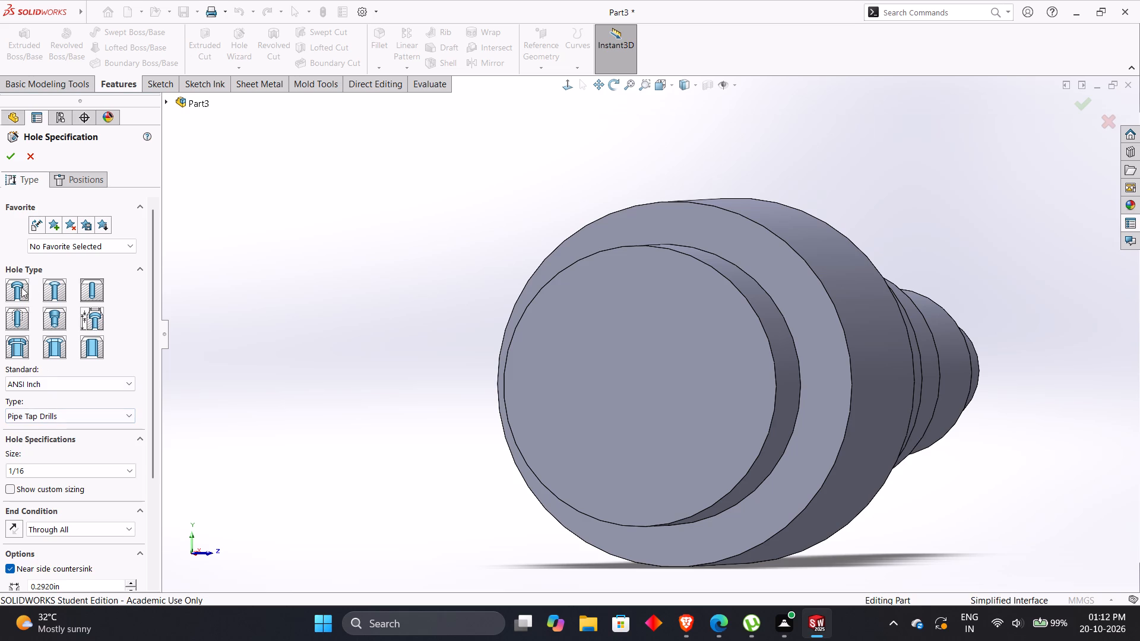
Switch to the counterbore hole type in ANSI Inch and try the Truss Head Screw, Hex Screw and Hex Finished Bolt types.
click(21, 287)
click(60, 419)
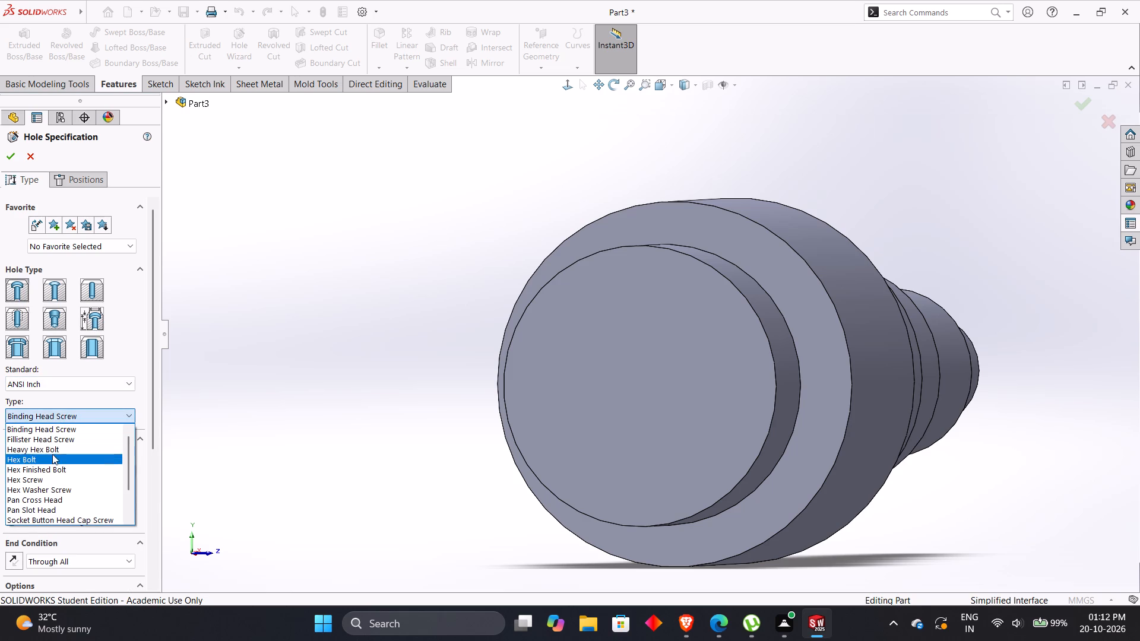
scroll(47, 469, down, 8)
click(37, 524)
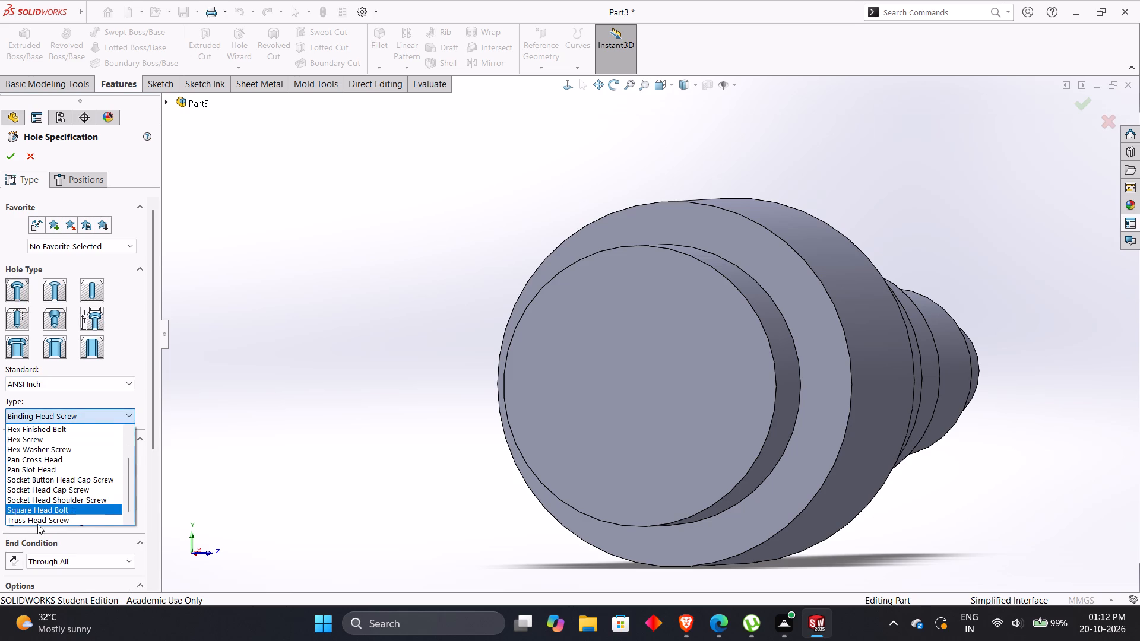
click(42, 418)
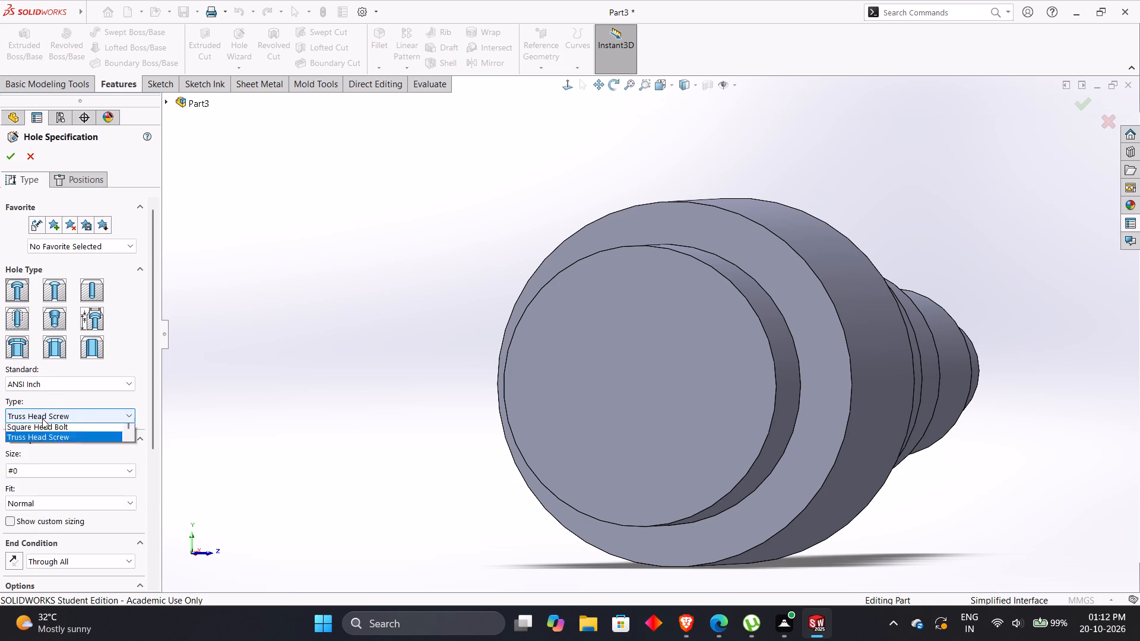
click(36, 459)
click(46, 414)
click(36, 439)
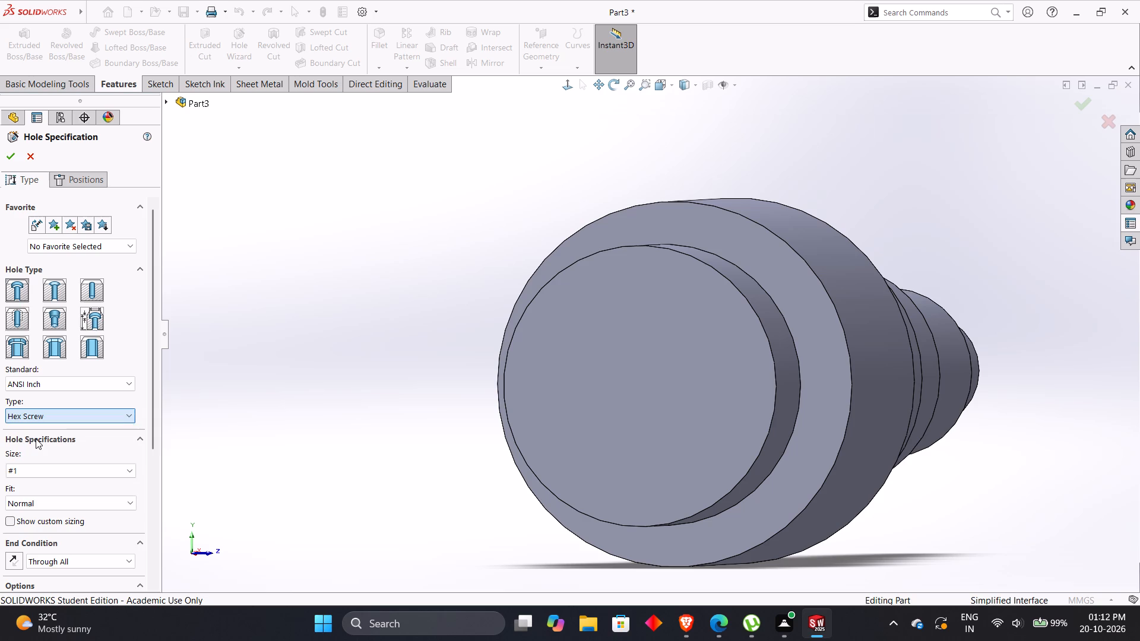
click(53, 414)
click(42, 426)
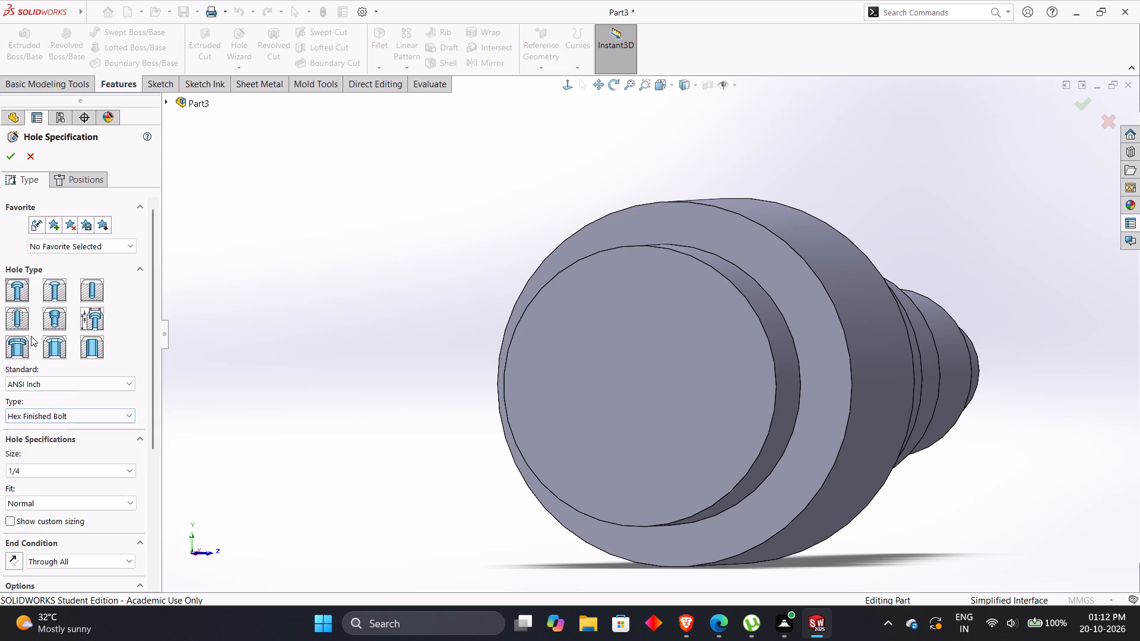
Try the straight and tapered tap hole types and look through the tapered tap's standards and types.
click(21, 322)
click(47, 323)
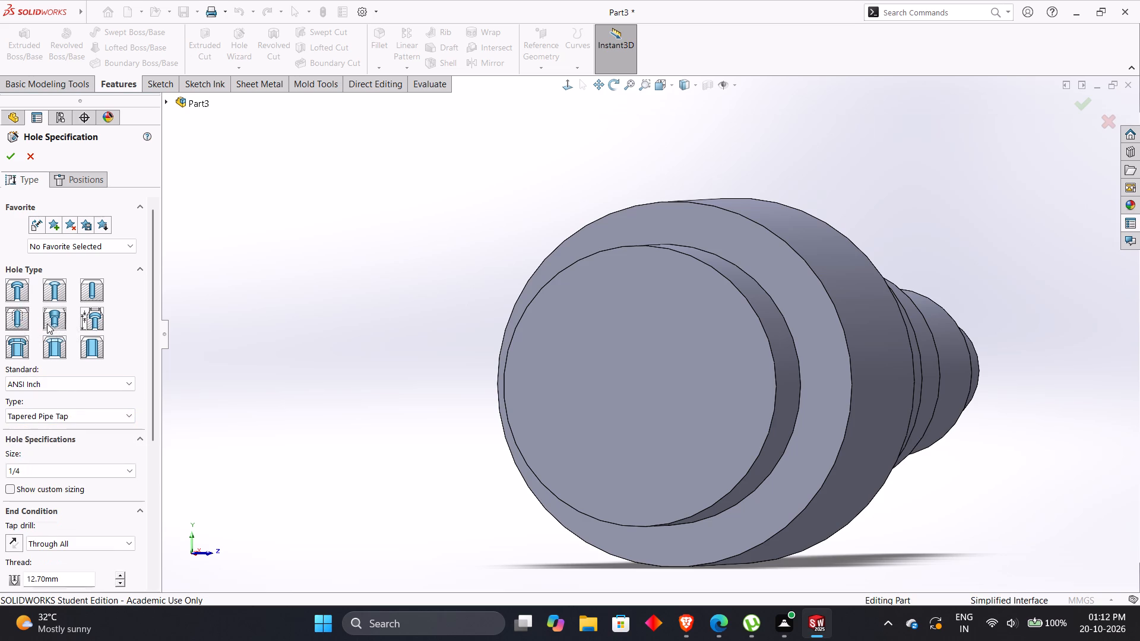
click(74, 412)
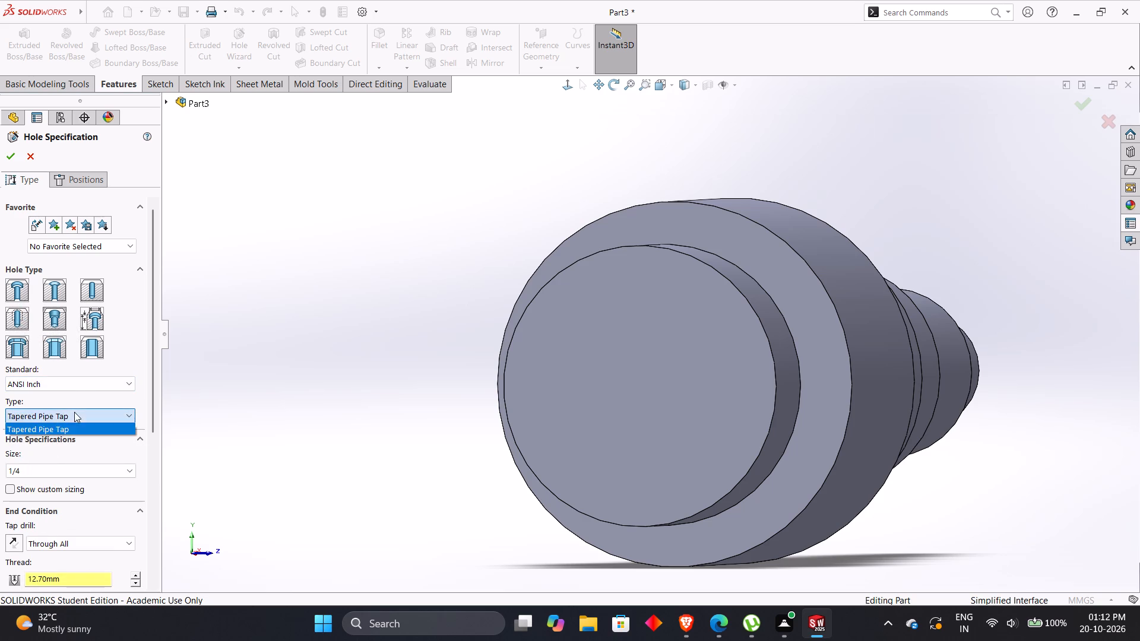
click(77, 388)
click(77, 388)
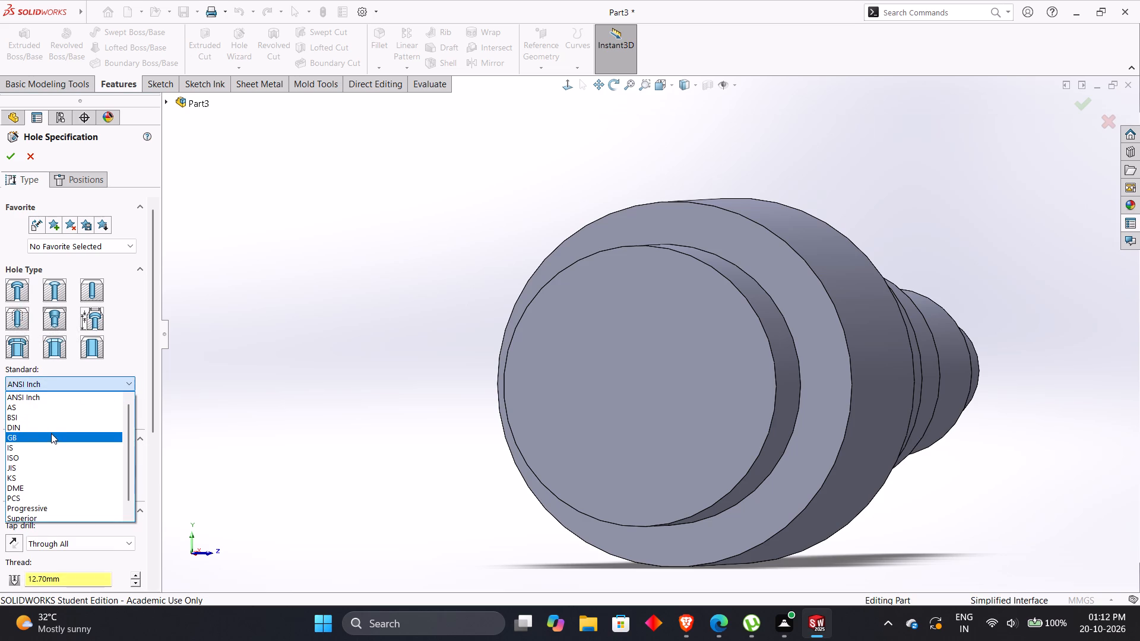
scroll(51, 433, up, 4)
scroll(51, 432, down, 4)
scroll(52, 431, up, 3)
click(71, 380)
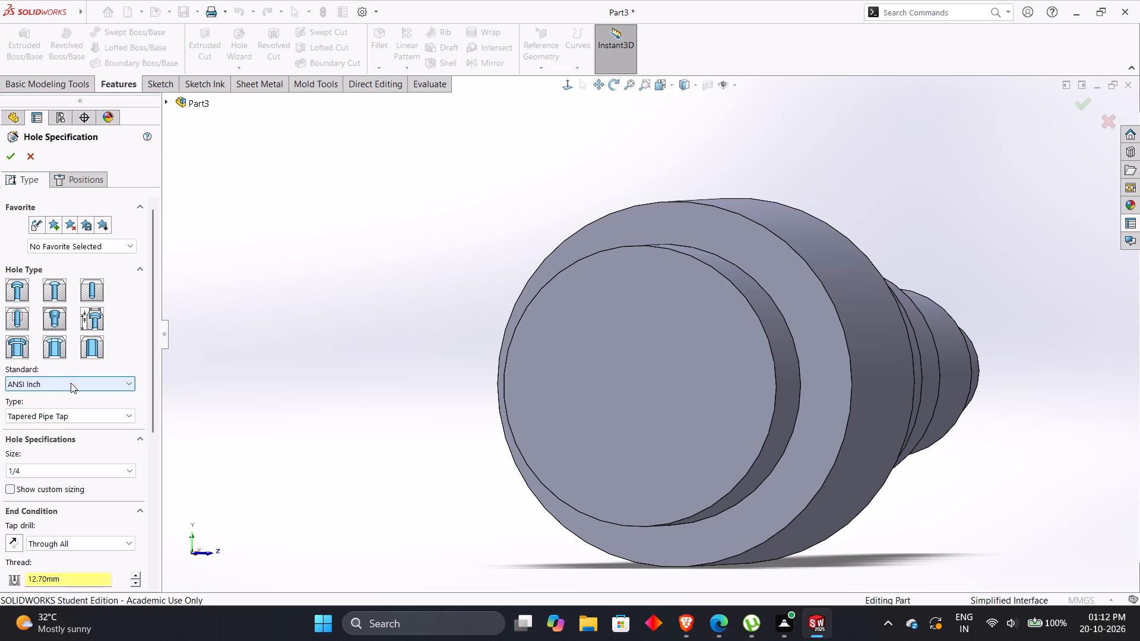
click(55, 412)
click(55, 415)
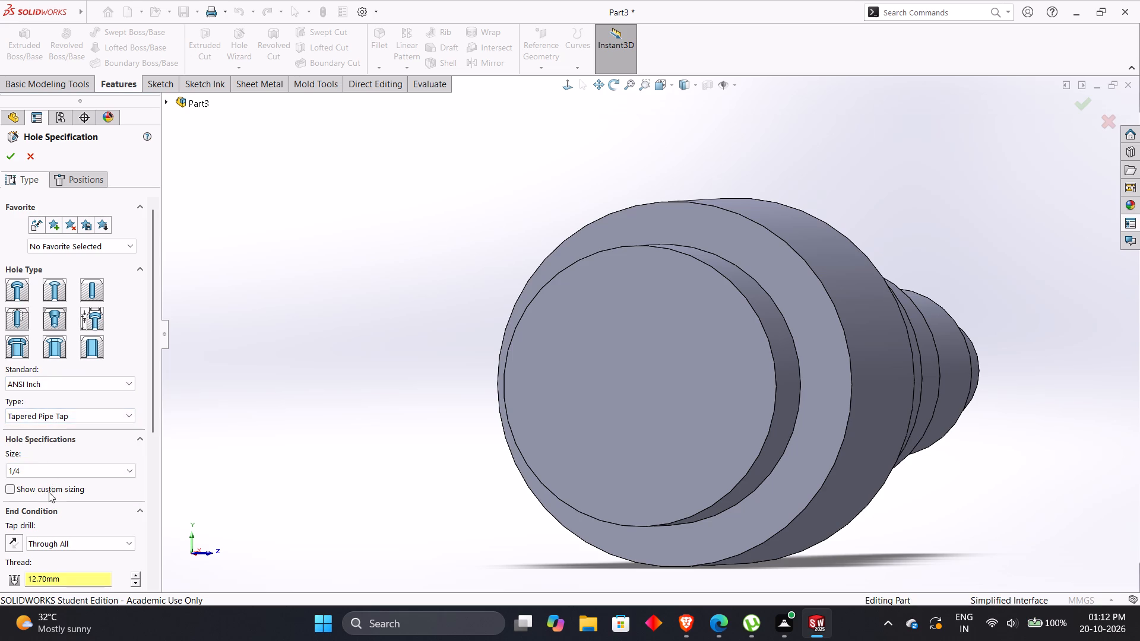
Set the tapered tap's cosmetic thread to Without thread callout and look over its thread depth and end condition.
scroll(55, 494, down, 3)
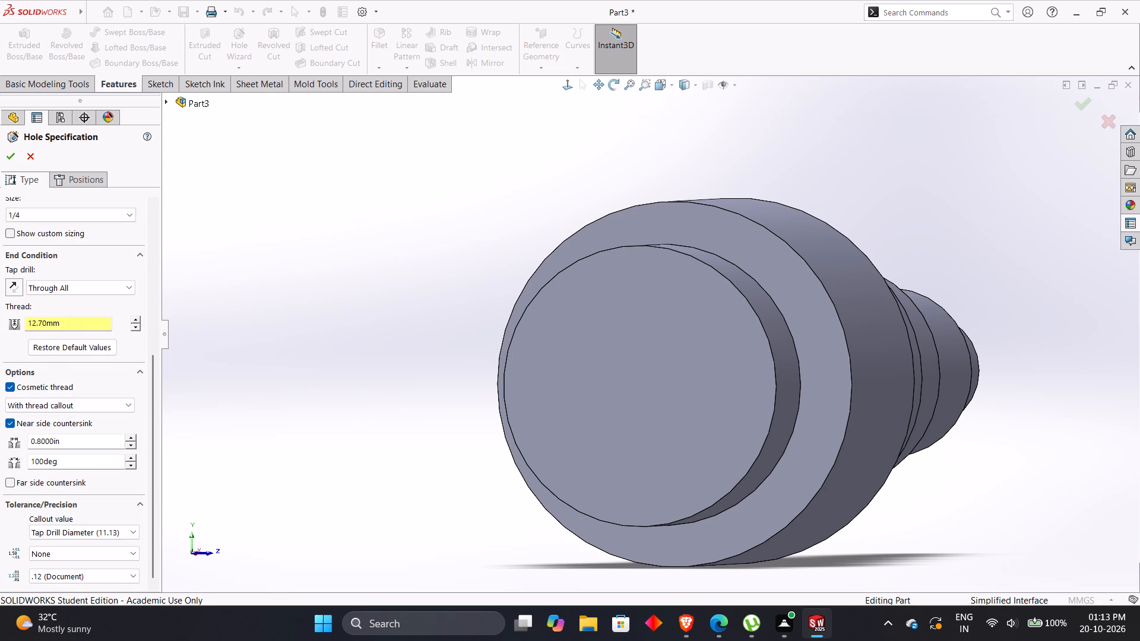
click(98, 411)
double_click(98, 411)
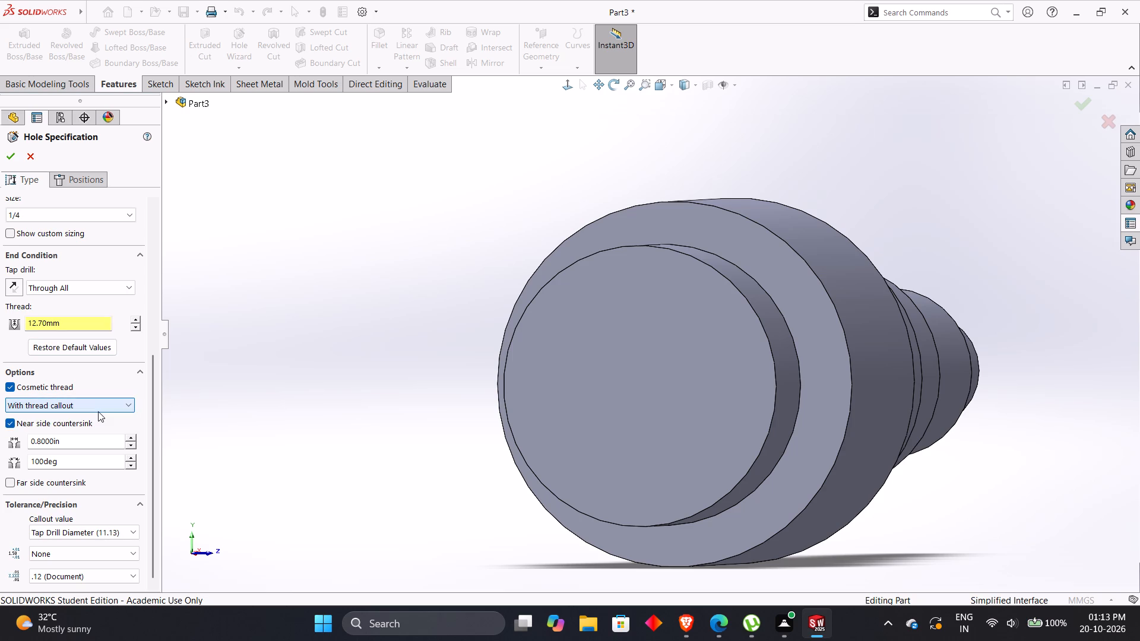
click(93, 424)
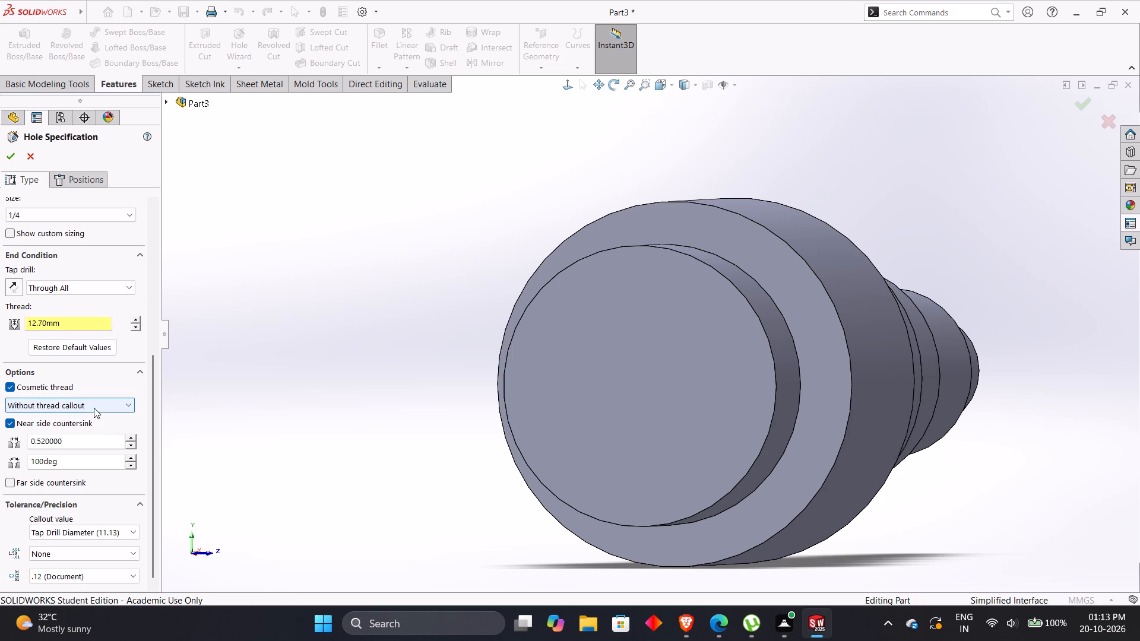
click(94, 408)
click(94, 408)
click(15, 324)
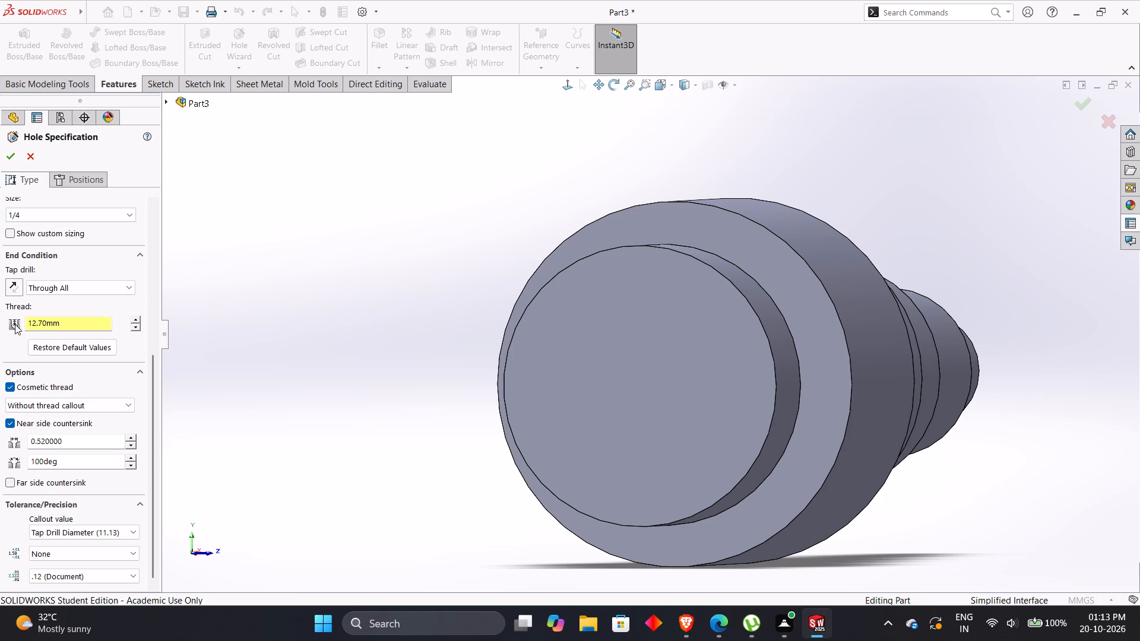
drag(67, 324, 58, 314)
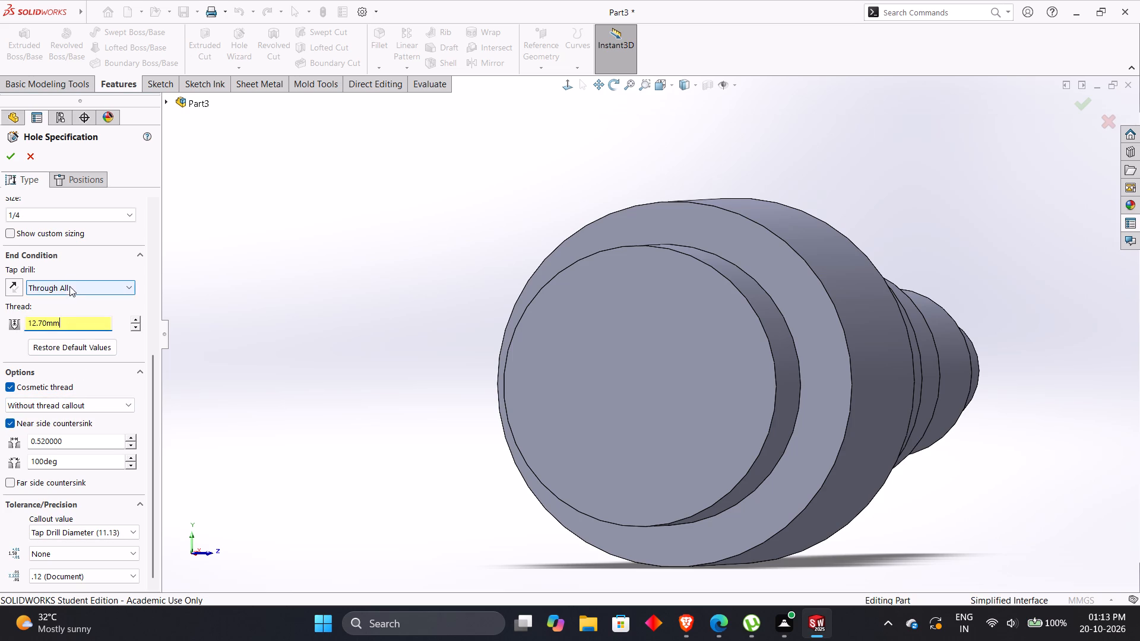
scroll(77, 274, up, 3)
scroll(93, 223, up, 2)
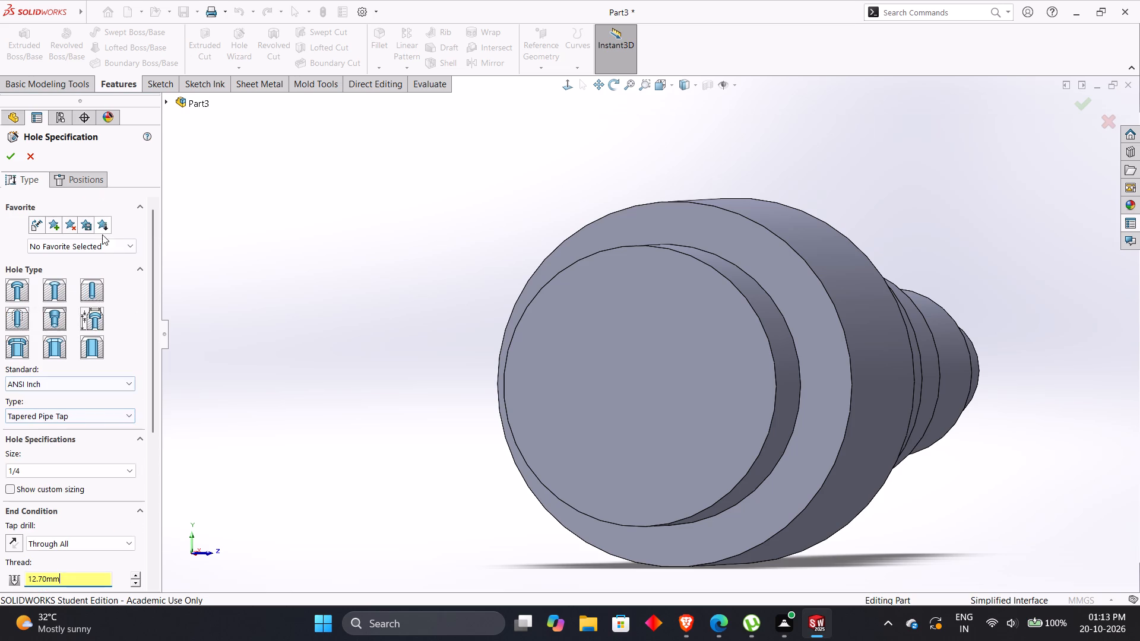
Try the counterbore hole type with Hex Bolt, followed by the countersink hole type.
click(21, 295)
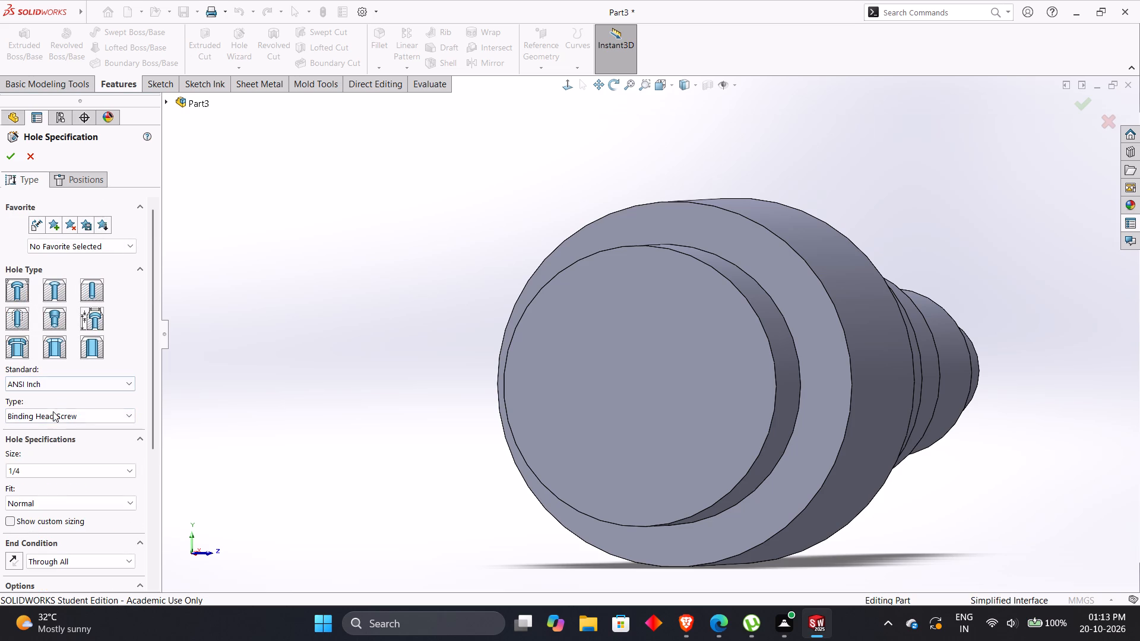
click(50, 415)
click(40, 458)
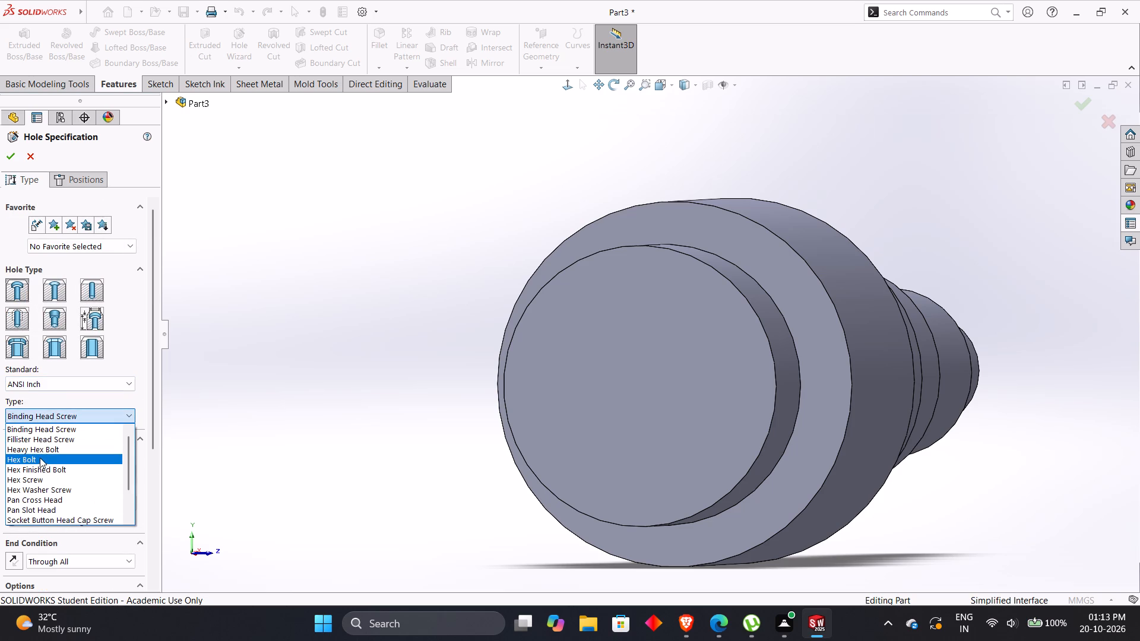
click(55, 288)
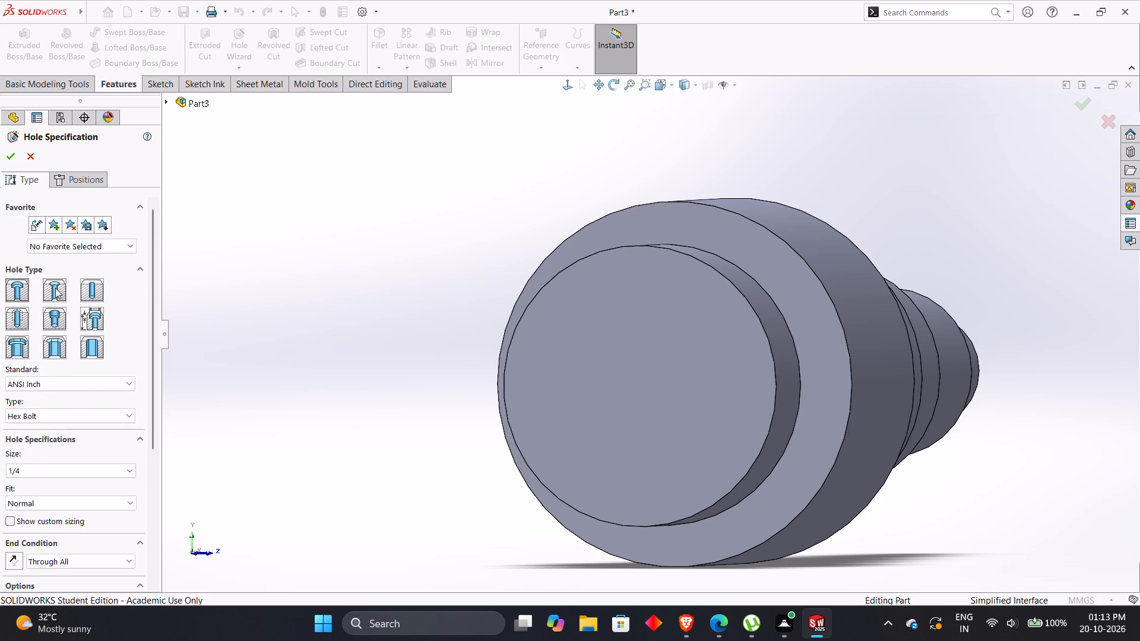
Set the hole type to plain Hole in the ANSI Metric standard with the Dowel Holes type.
click(85, 286)
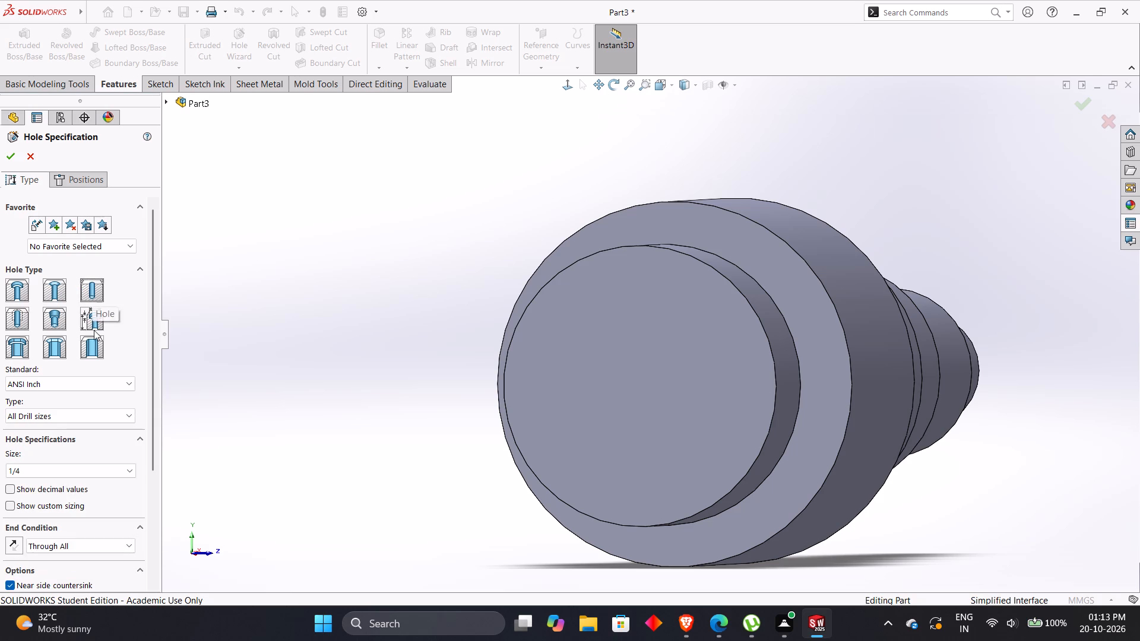
click(88, 382)
click(79, 406)
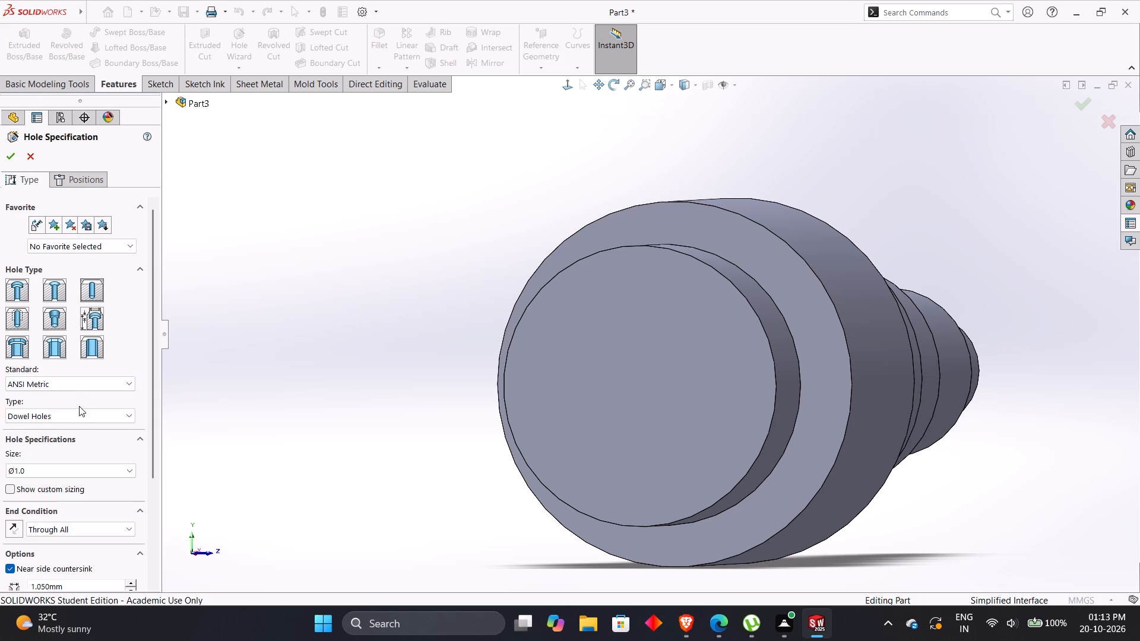
click(80, 411)
click(80, 415)
Compare the hole options with the bore dimensions in section A-A of the PDF drawing and look through the dowel hole sizes.
scroll(65, 486, down, 2)
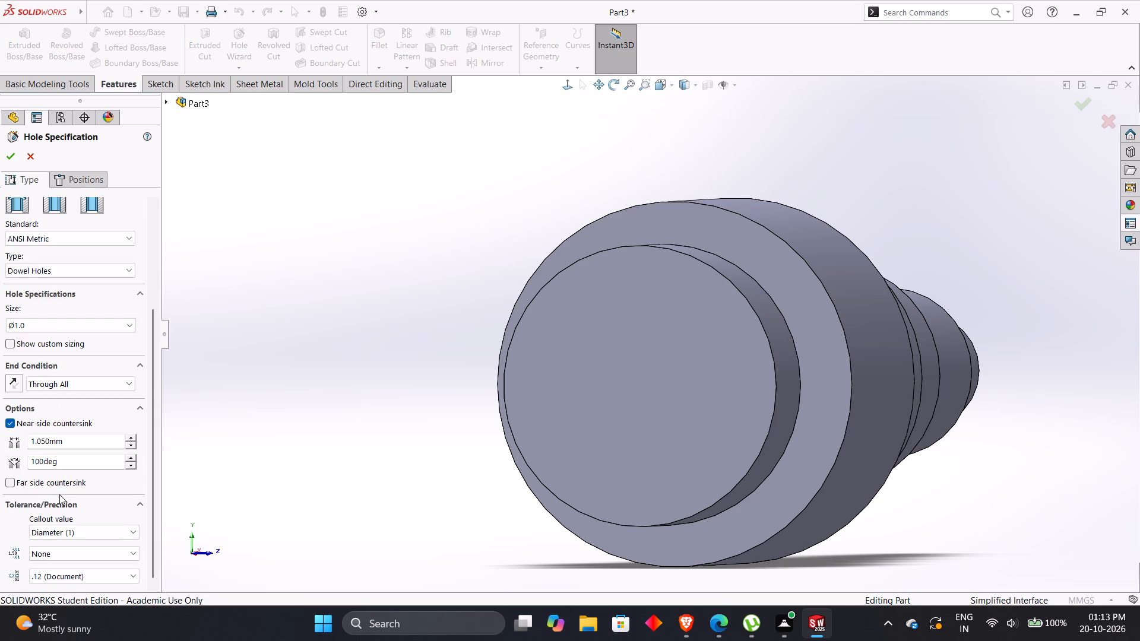
key(alt+Tab)
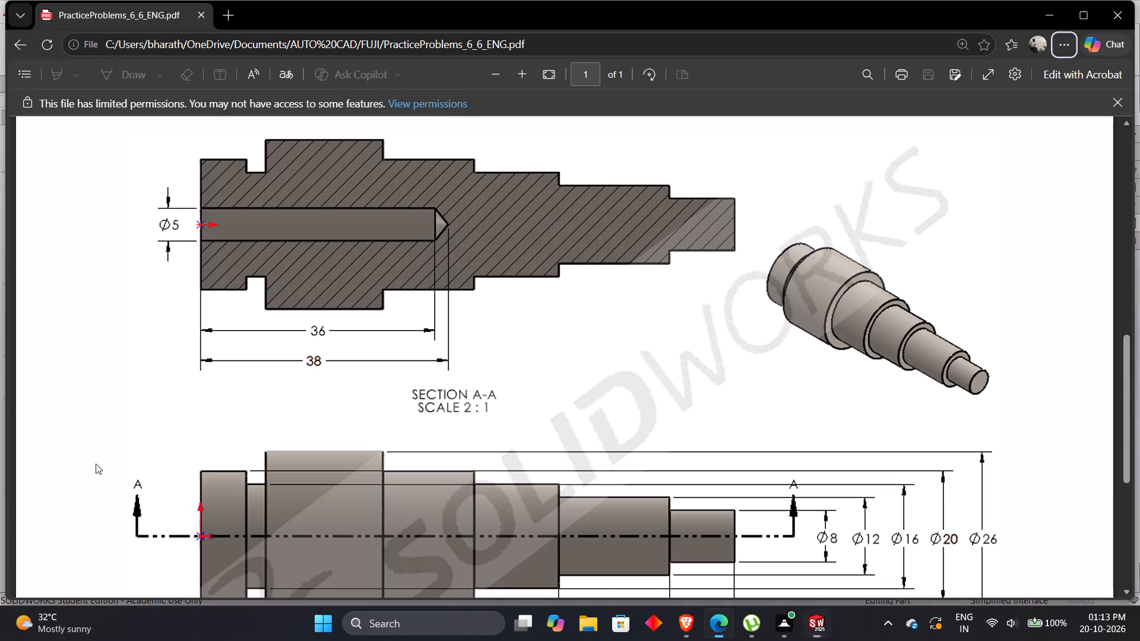
key(alt+Tab)
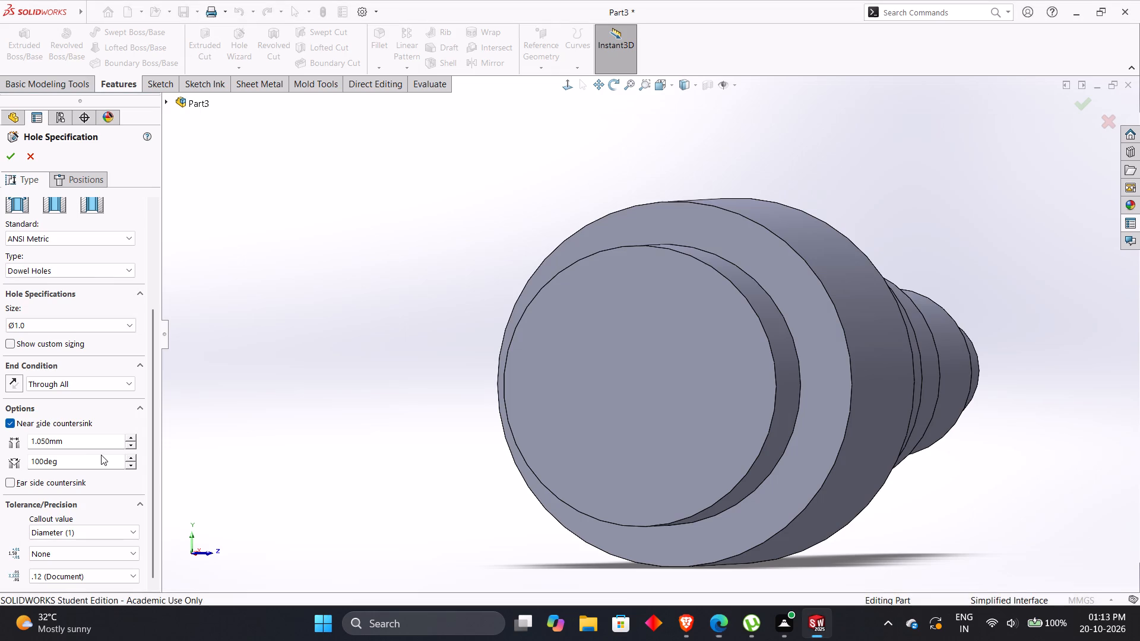
key(alt+Tab)
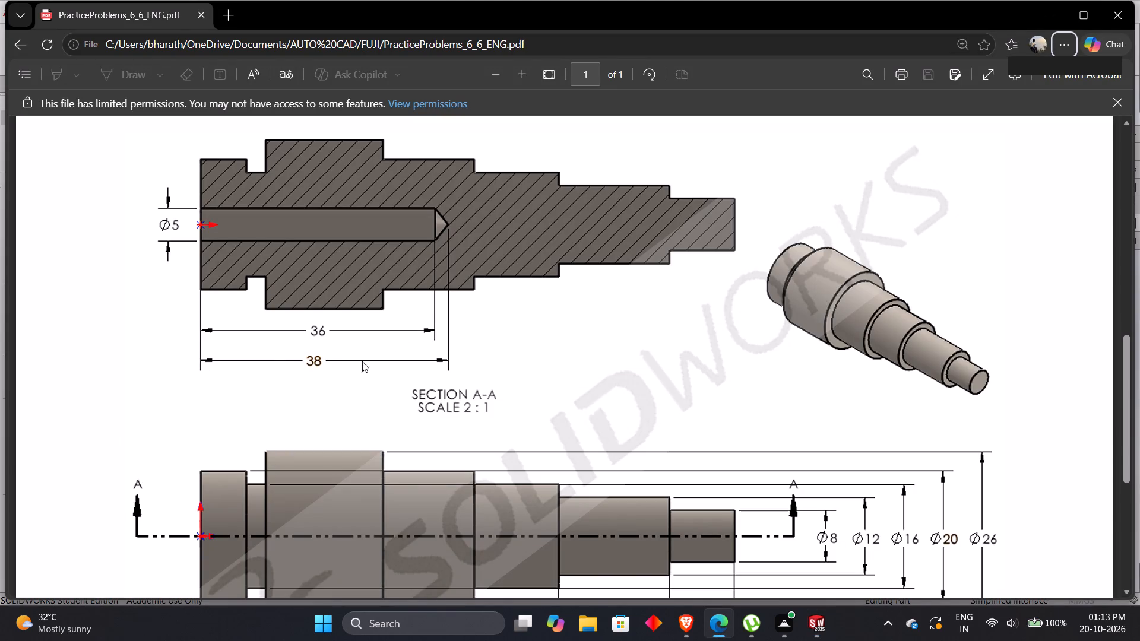
key(alt+Tab)
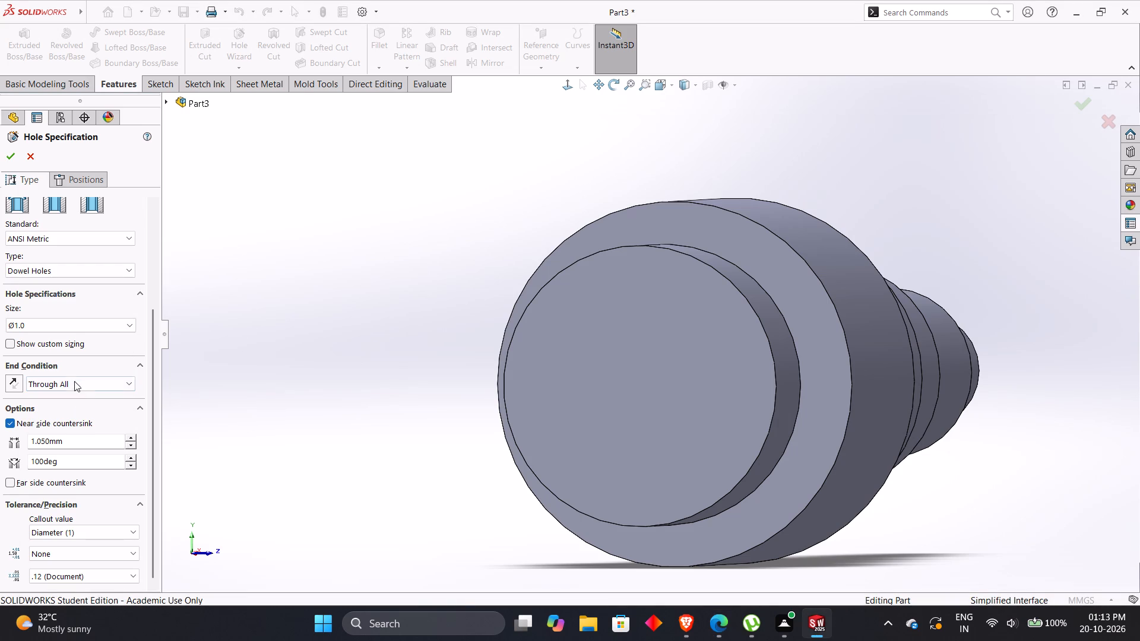
click(55, 323)
scroll(49, 407, down, 10)
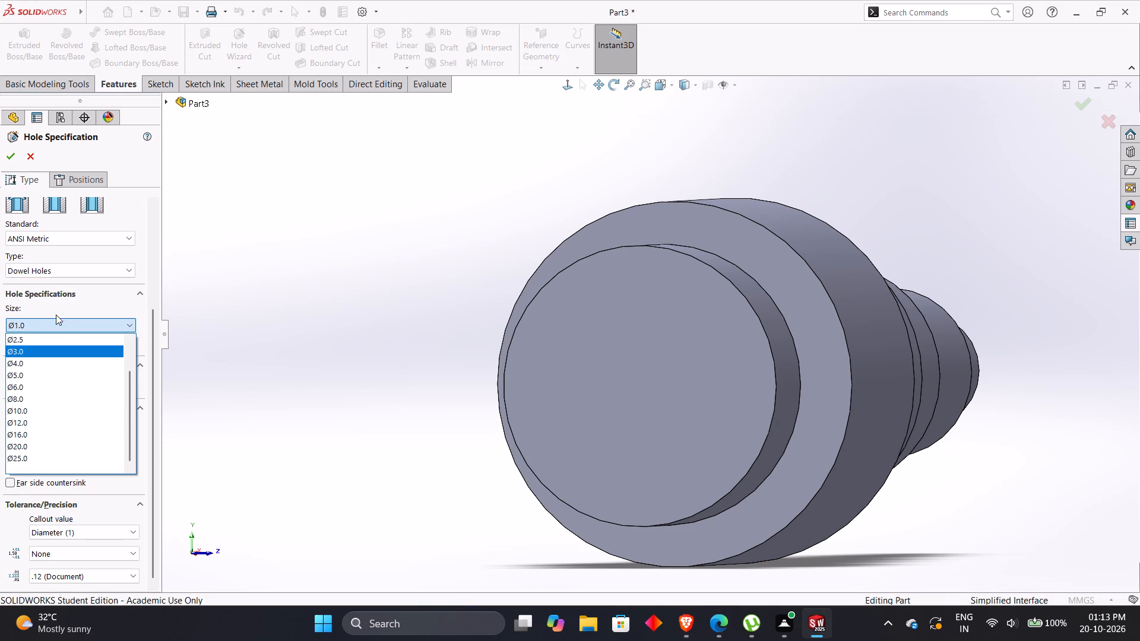
click(64, 269)
Change the ANSI Metric hole's type to Drill sizes.
click(64, 274)
click(53, 297)
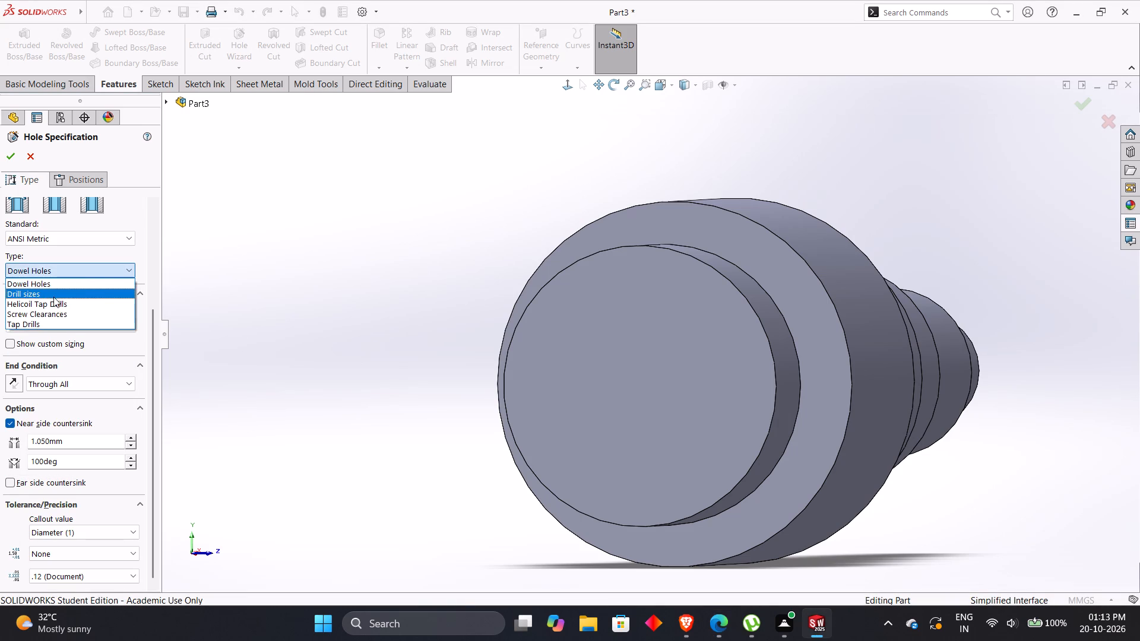
Look through the available drill sizes for the hole.
click(49, 329)
scroll(49, 374, down, 10)
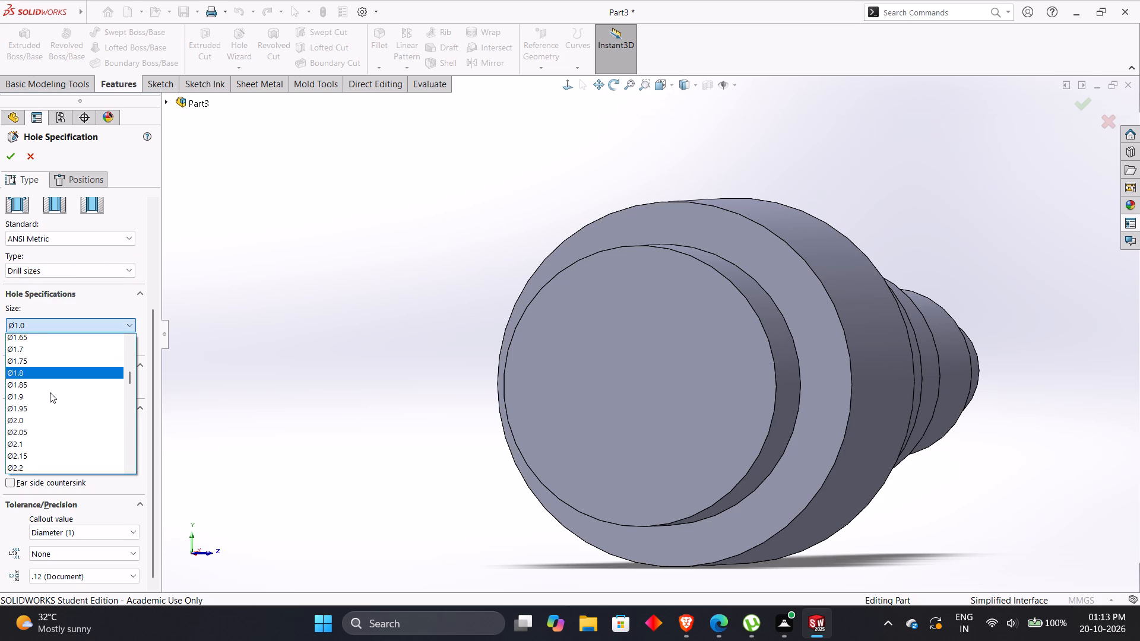
scroll(50, 392, down, 20)
scroll(50, 392, down, 19)
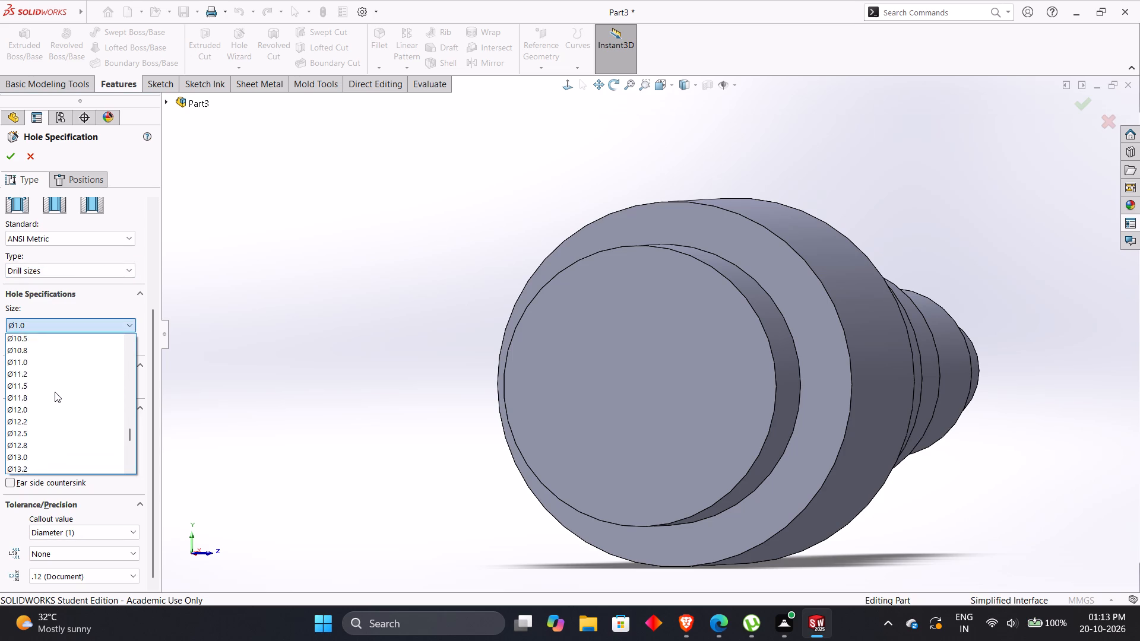
scroll(55, 392, down, 12)
click(68, 277)
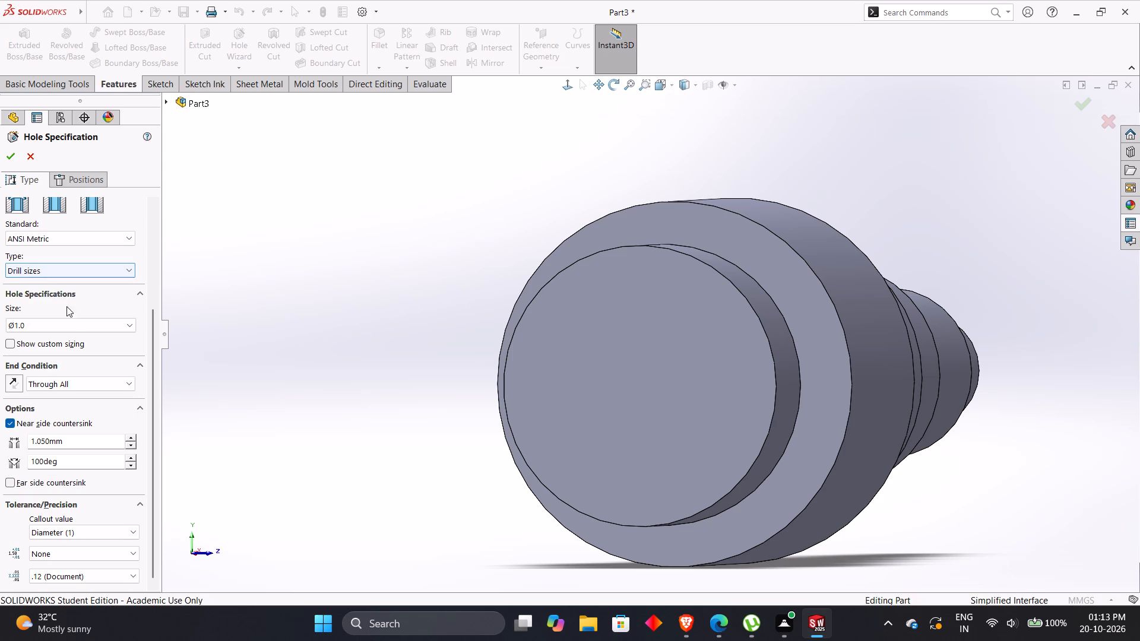
click(65, 322)
scroll(58, 370, down, 17)
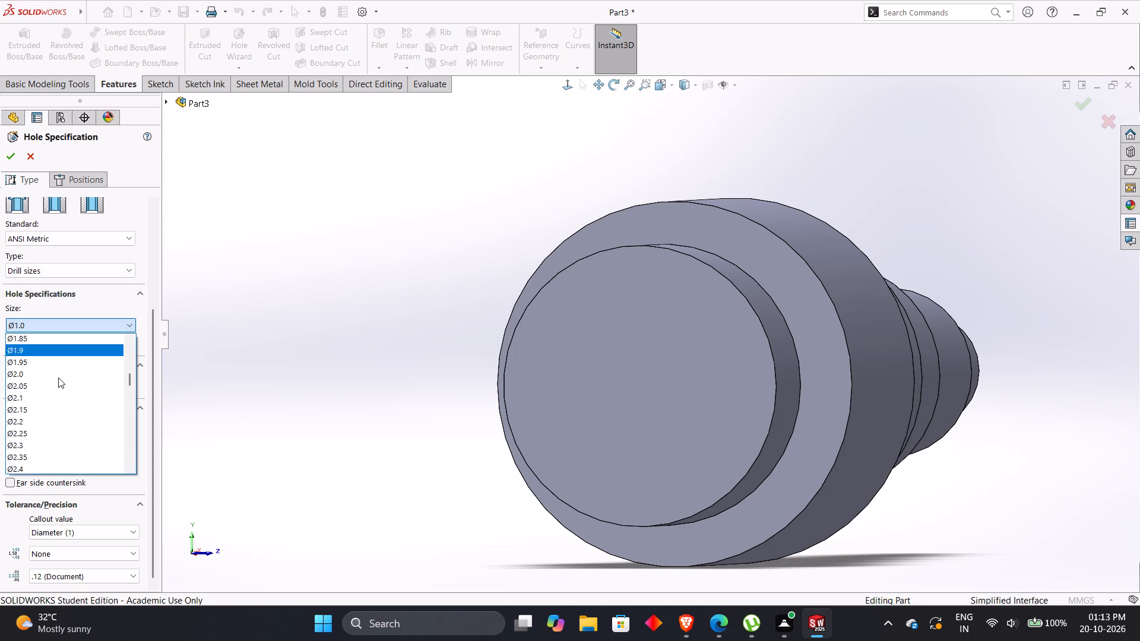
scroll(58, 377, down, 20)
scroll(58, 377, down, 20)
scroll(58, 377, down, 1)
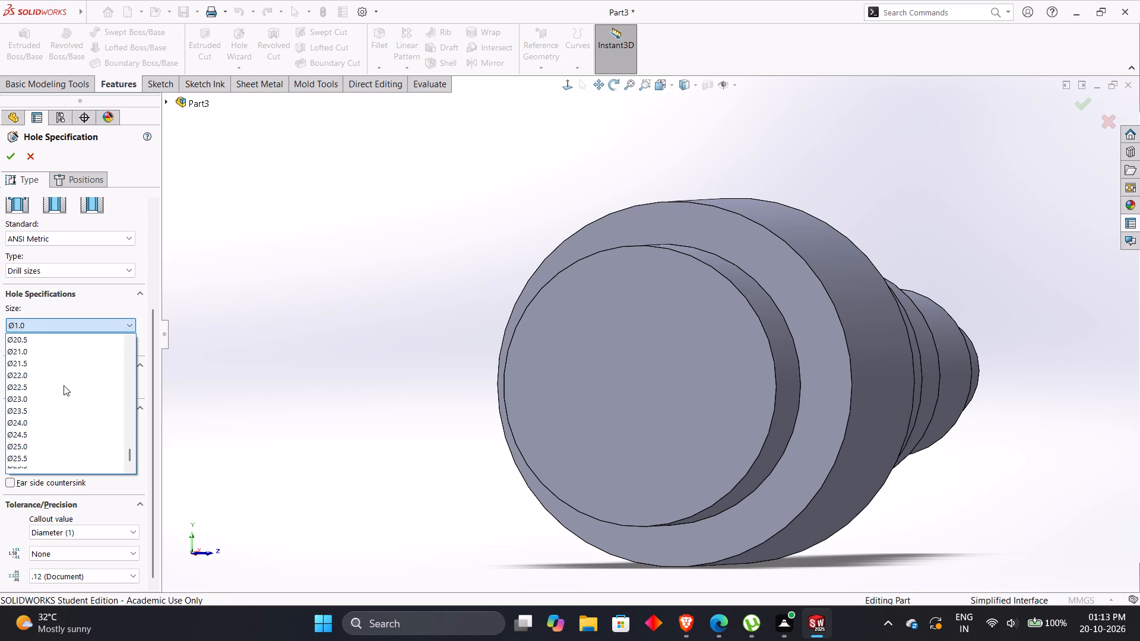
scroll(64, 385, down, 5)
click(98, 326)
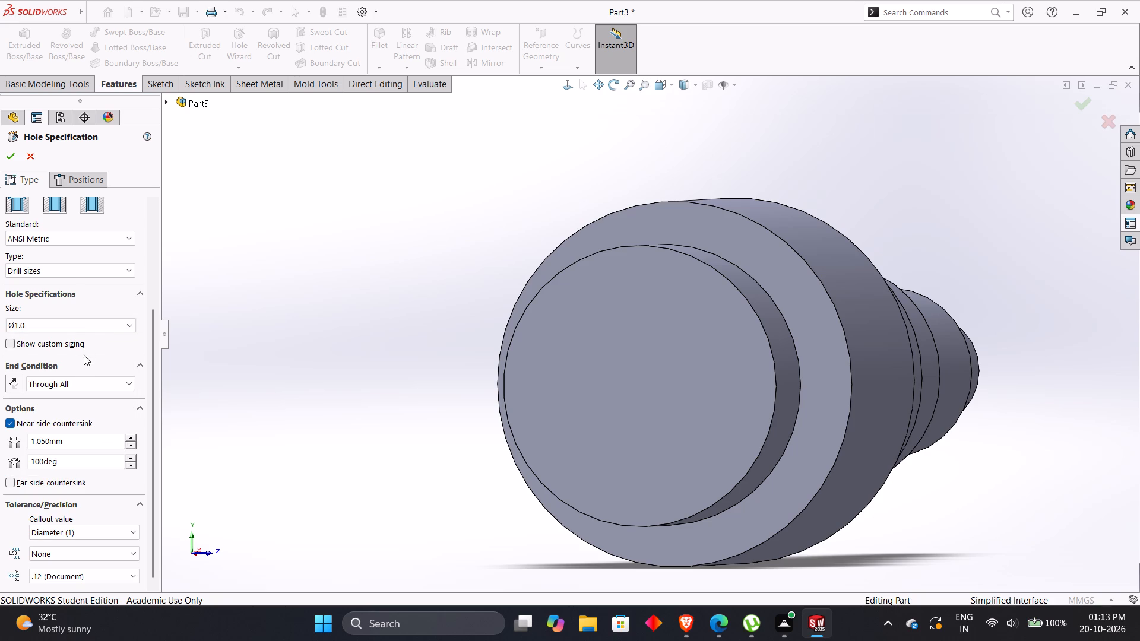
Turn on custom sizing for the drilled hole.
click(12, 339)
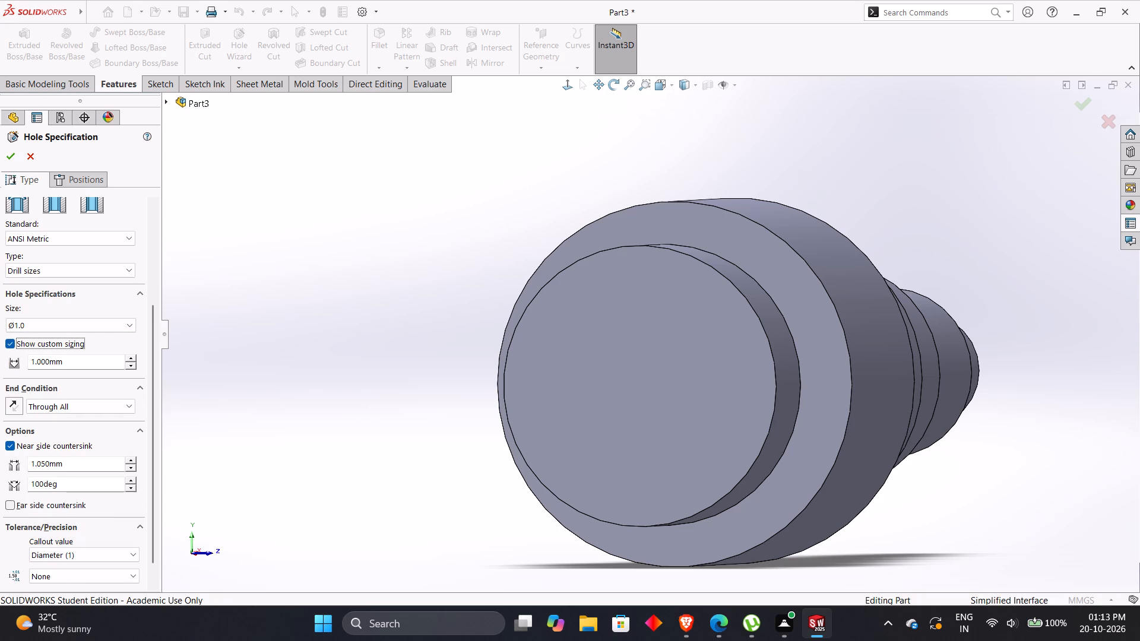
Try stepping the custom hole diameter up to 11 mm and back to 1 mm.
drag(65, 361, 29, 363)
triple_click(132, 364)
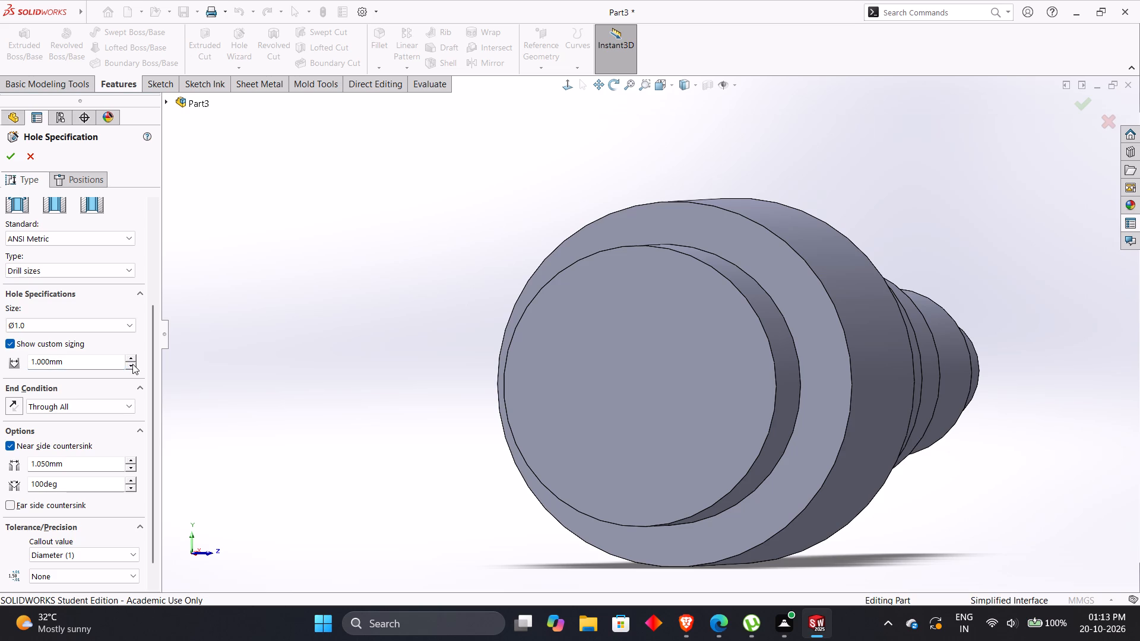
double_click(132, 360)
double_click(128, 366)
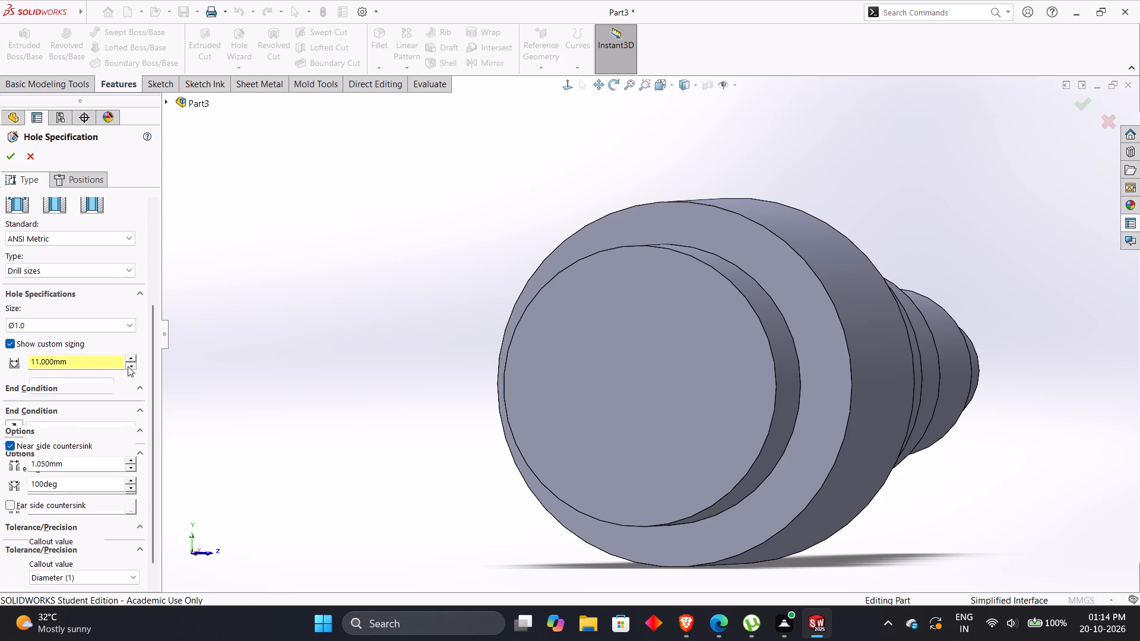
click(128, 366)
Look over the hole's end condition and tolerance settings and check them against the PDF drawing.
click(104, 404)
click(104, 404)
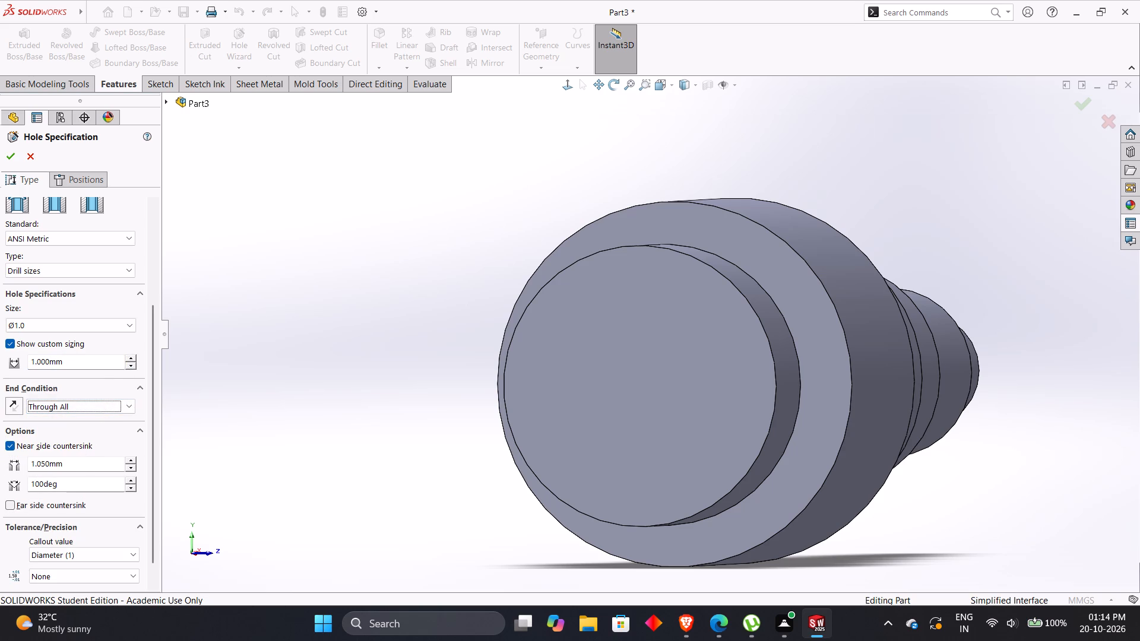
scroll(78, 552, down, 2)
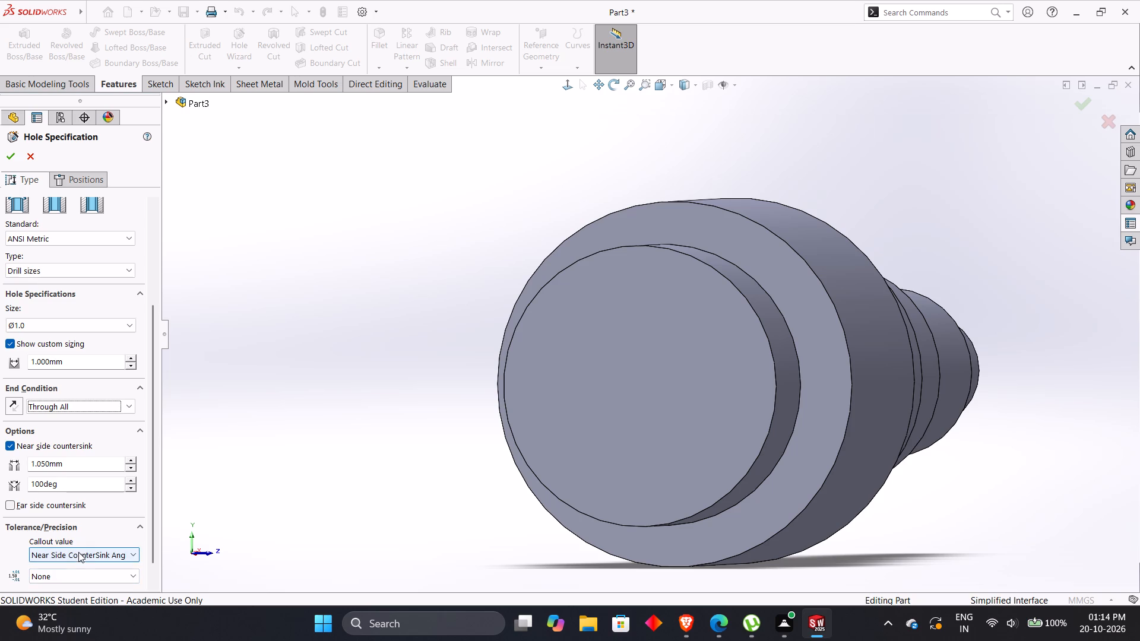
scroll(78, 552, down, 1)
scroll(150, 526, down, 4)
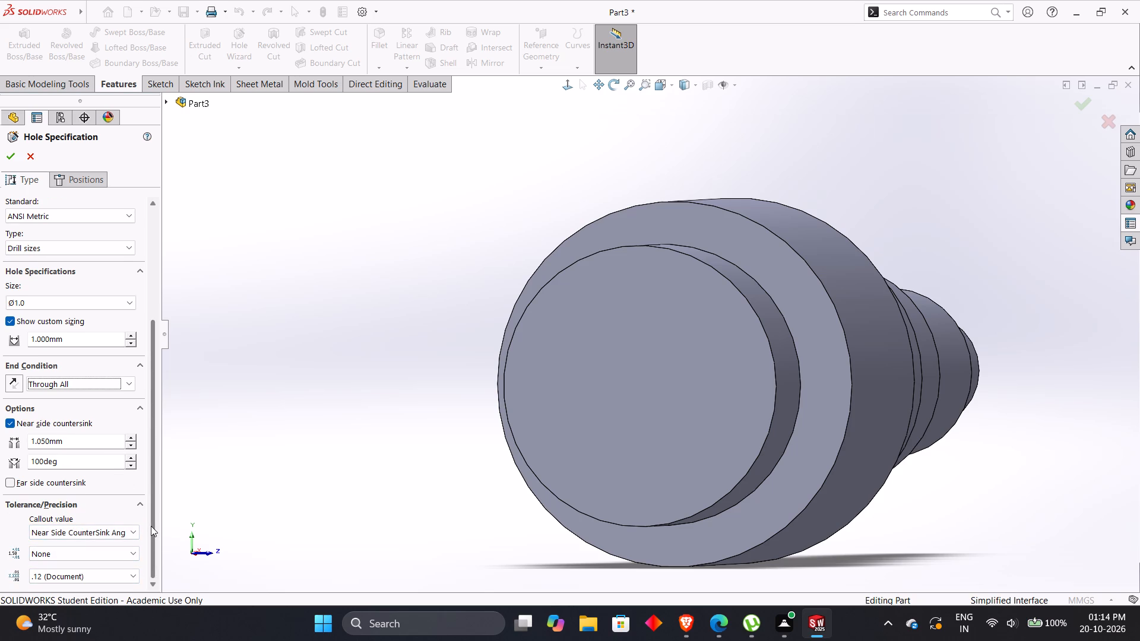
key(alt+Tab)
key(alt+Tab)
Set the drill size of the hole to Ø5.0.
click(85, 309)
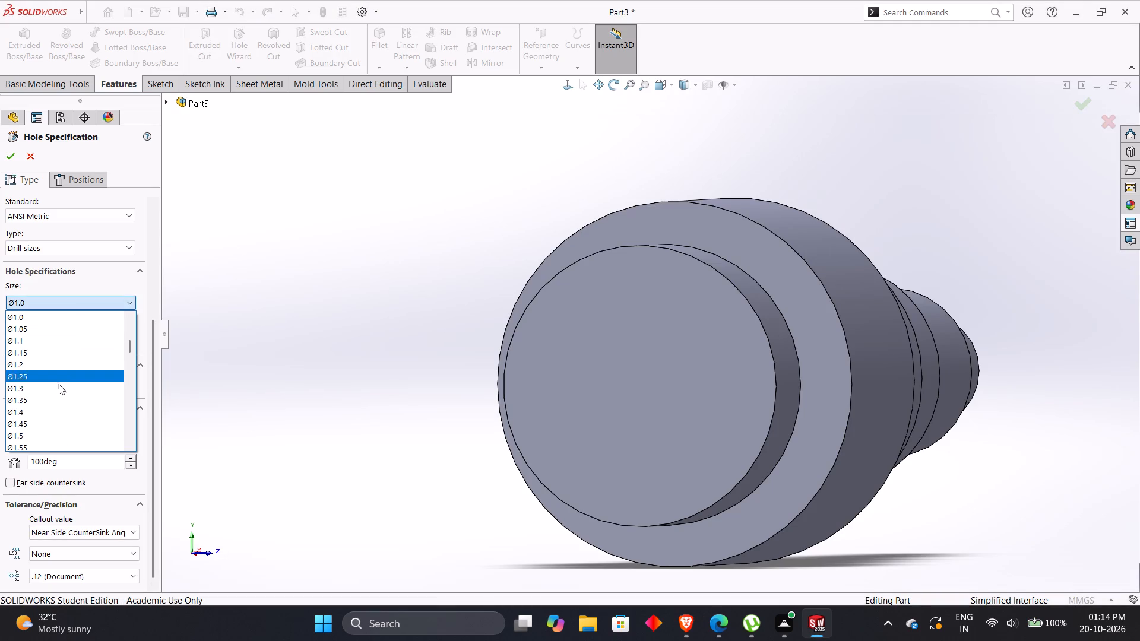
scroll(53, 363, down, 3)
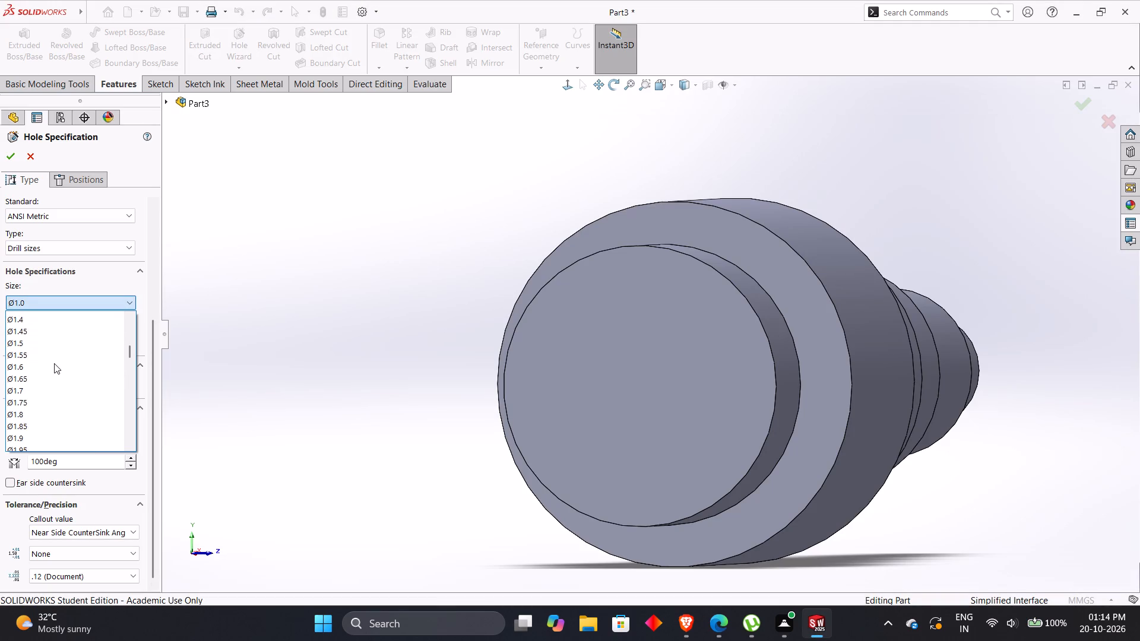
scroll(55, 365, down, 10)
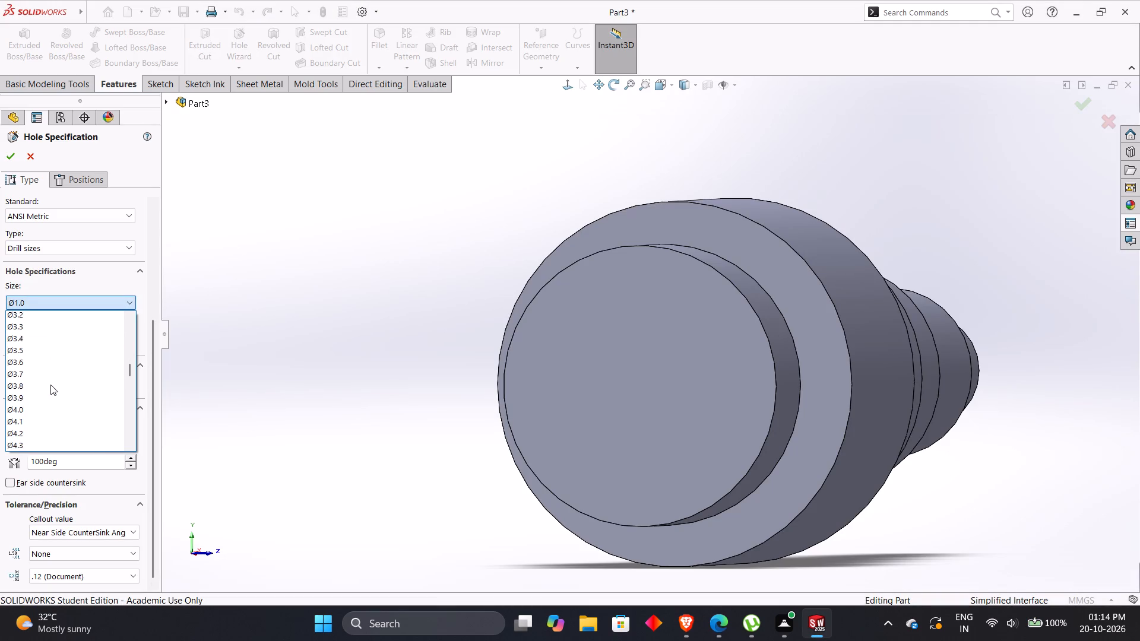
scroll(50, 386, down, 3)
click(23, 401)
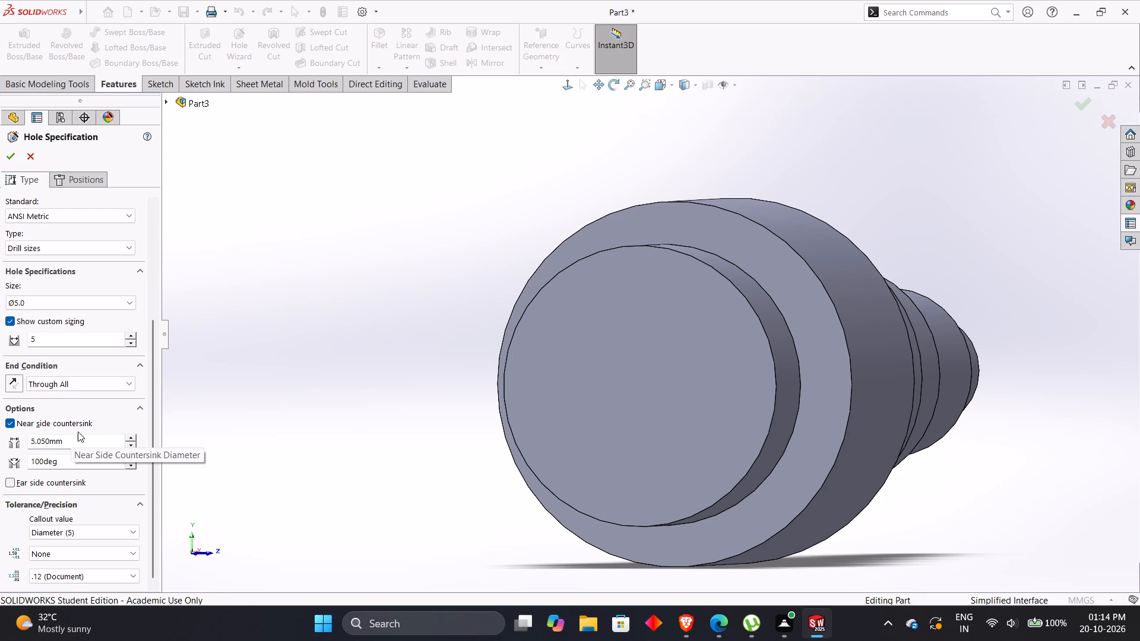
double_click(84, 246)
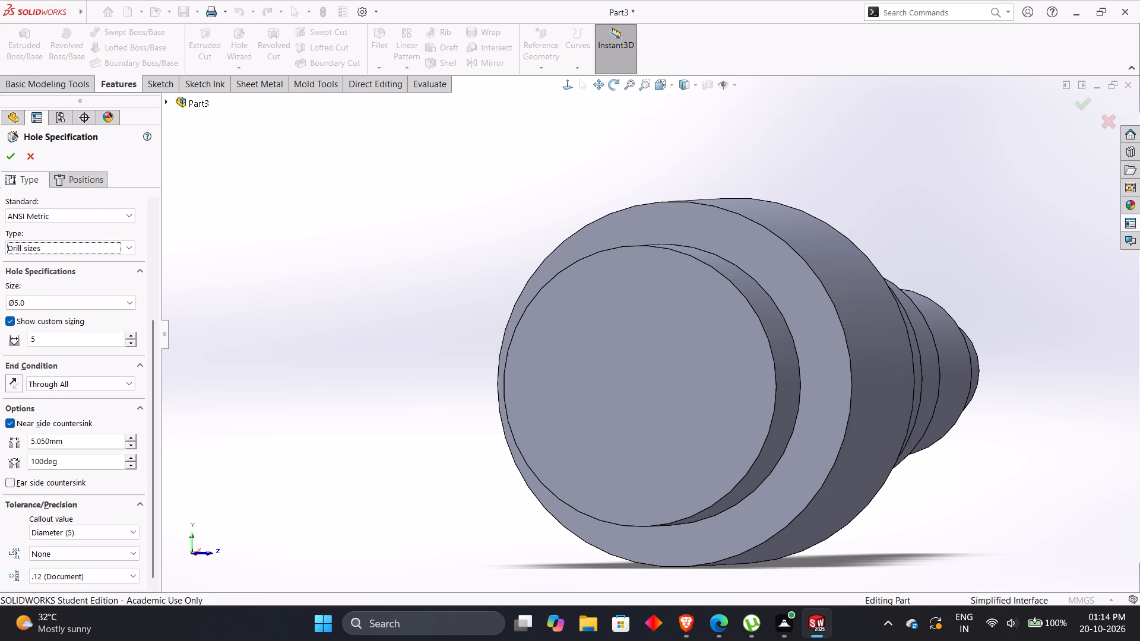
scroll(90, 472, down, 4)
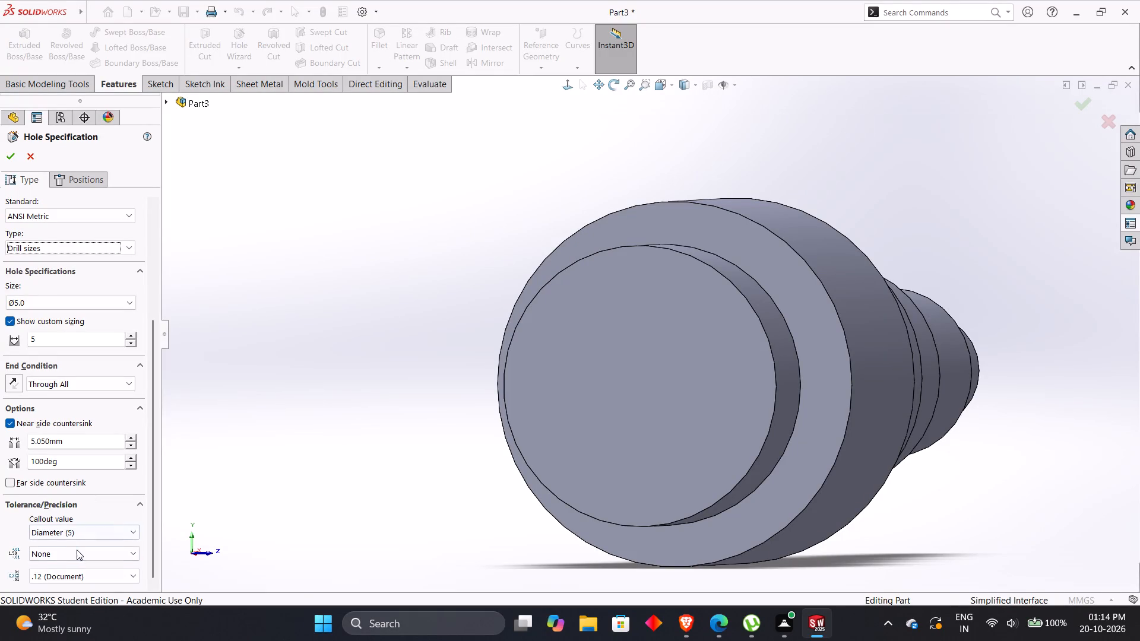
Position the hole at the origin in the centre of the shaft's large-end face and try to finish it.
click(63, 178)
click(71, 355)
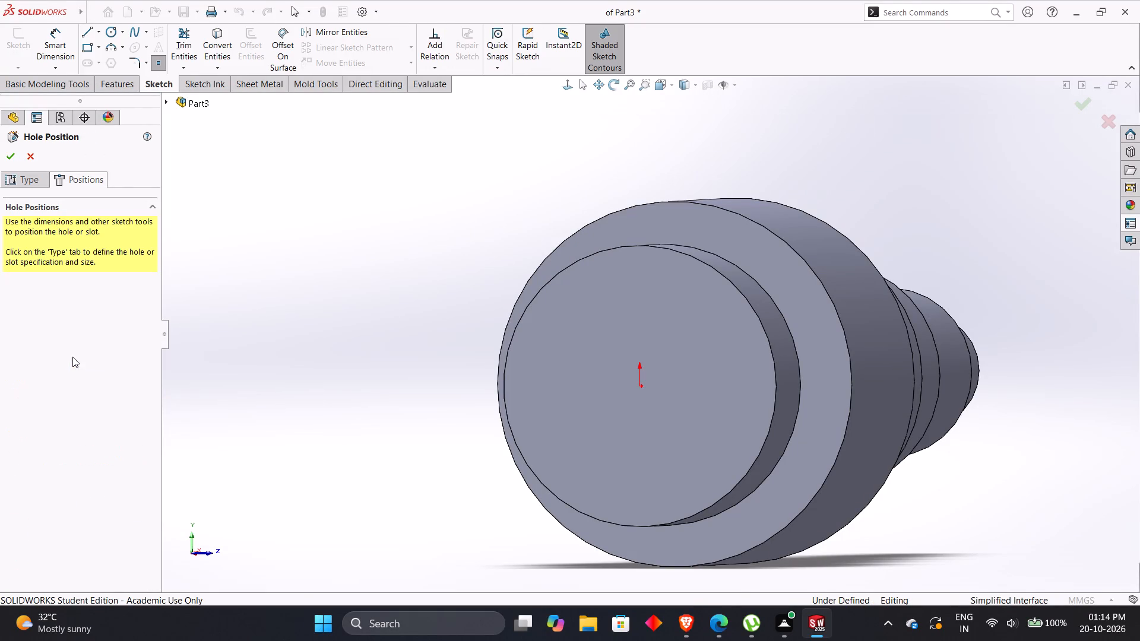
click(641, 388)
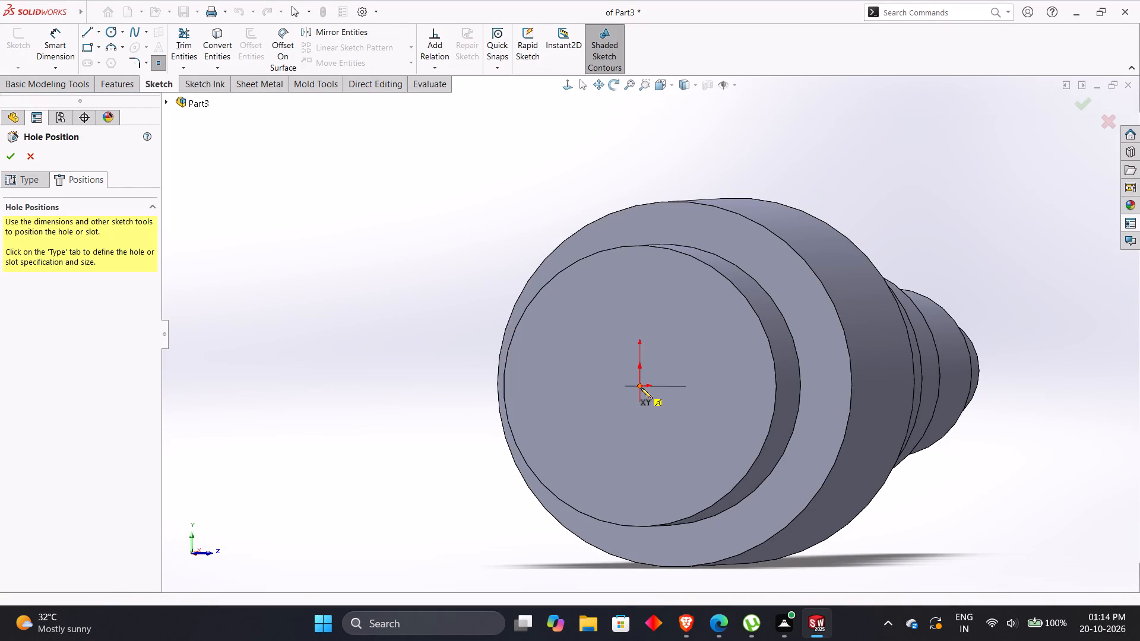
middle_drag(391, 363, 352, 374)
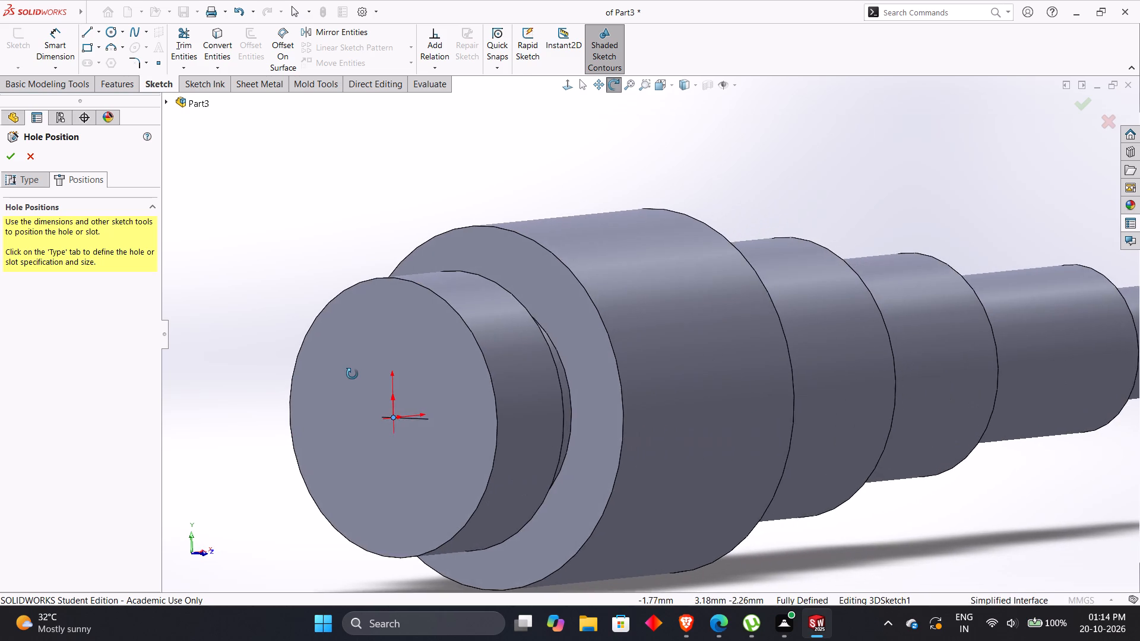
middle_drag(352, 374, 419, 385)
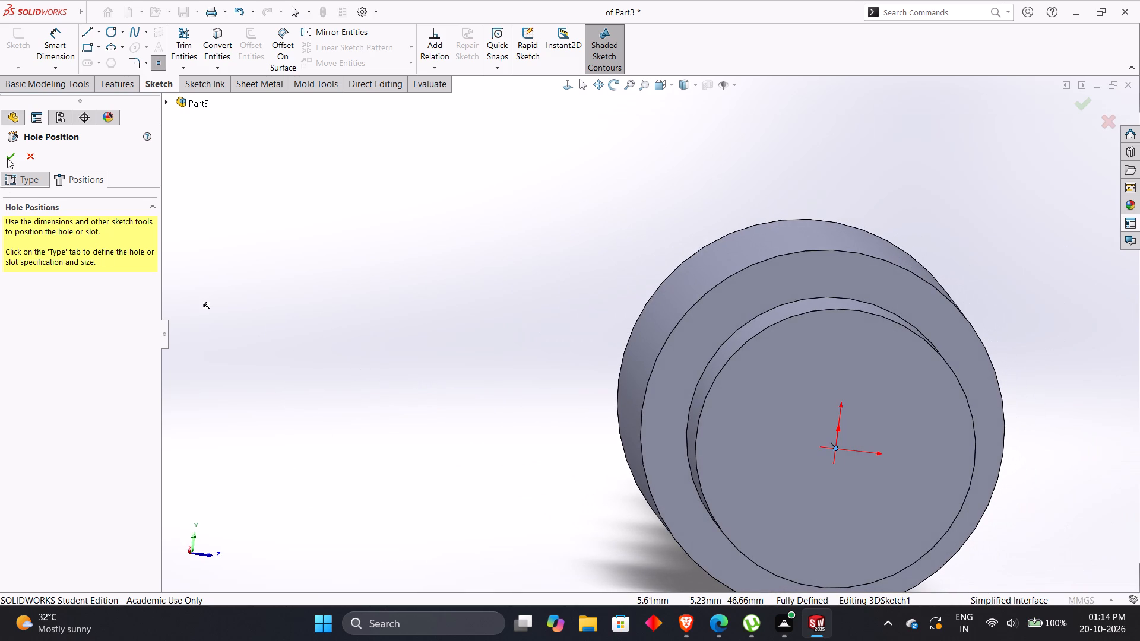
click(7, 158)
click(660, 323)
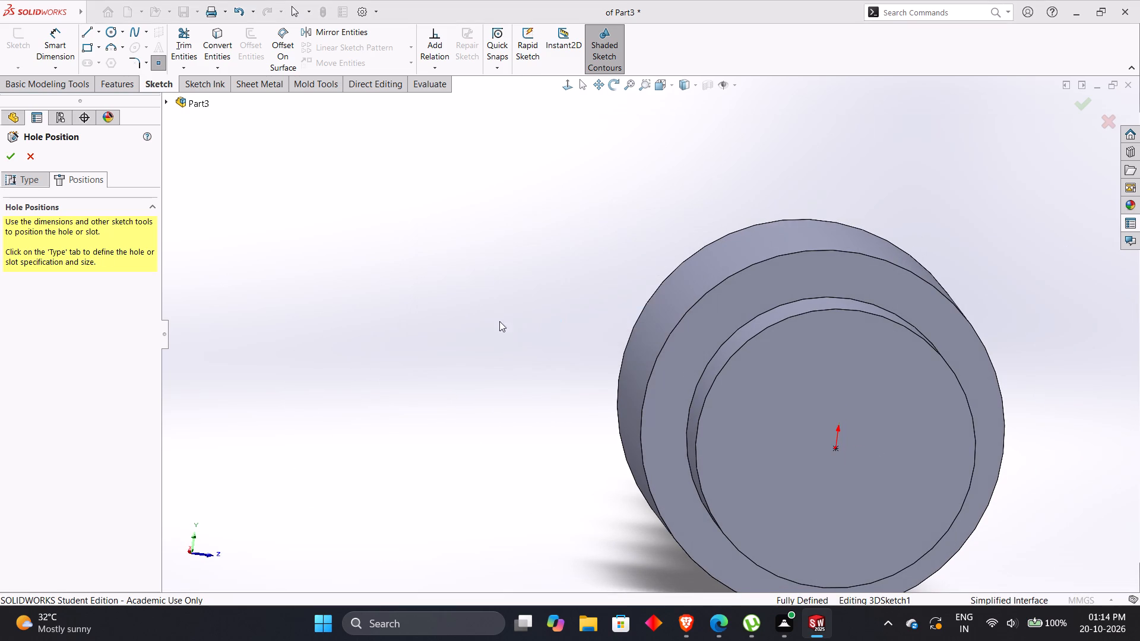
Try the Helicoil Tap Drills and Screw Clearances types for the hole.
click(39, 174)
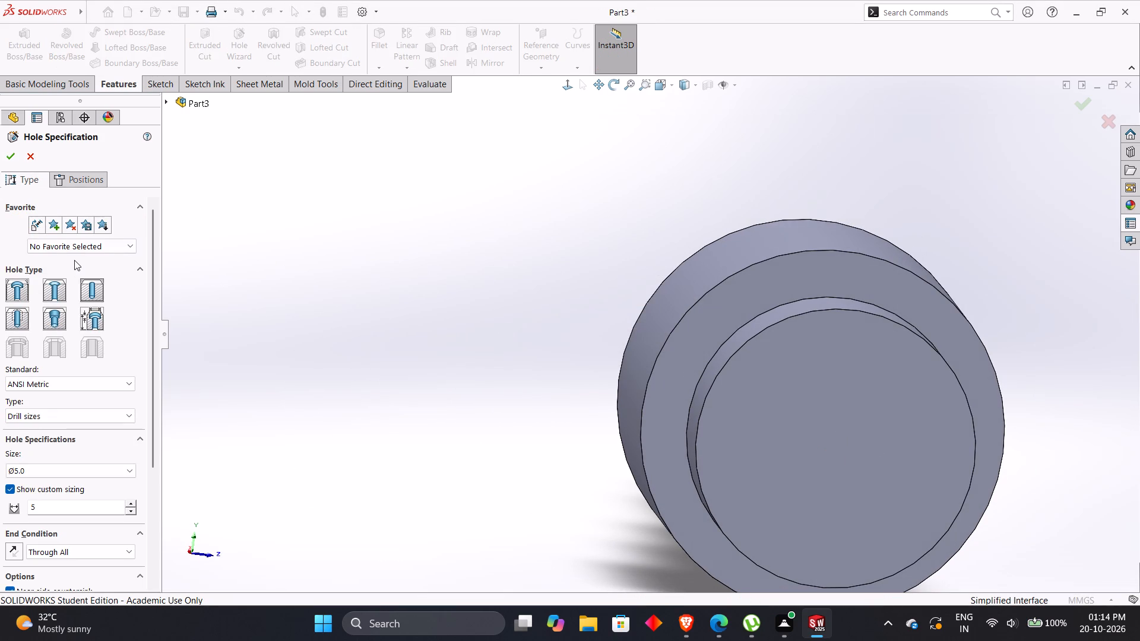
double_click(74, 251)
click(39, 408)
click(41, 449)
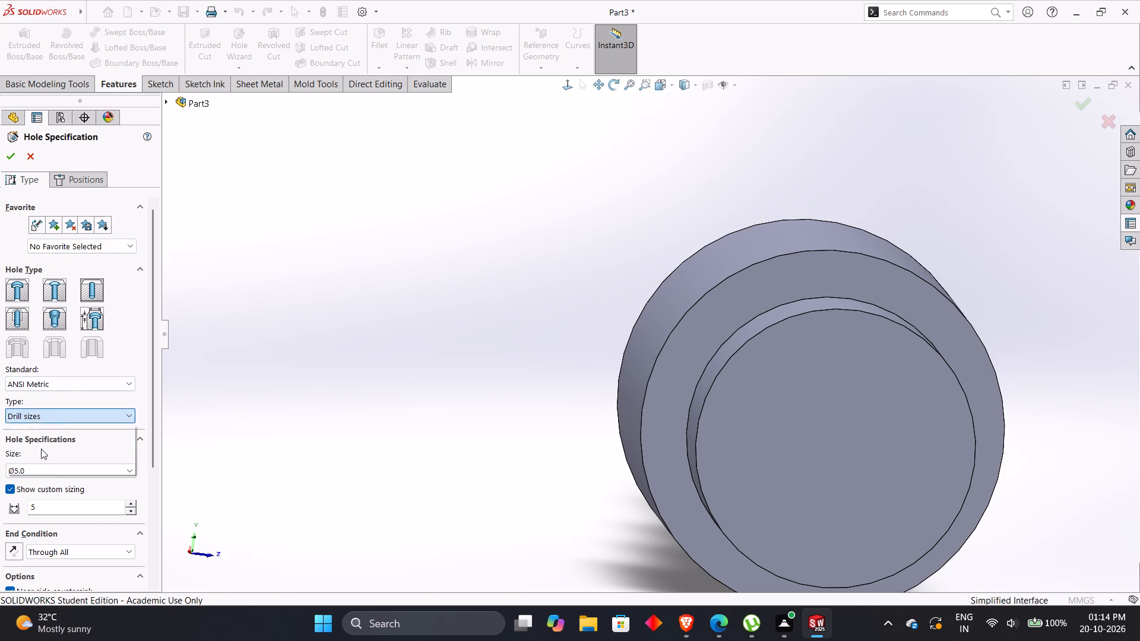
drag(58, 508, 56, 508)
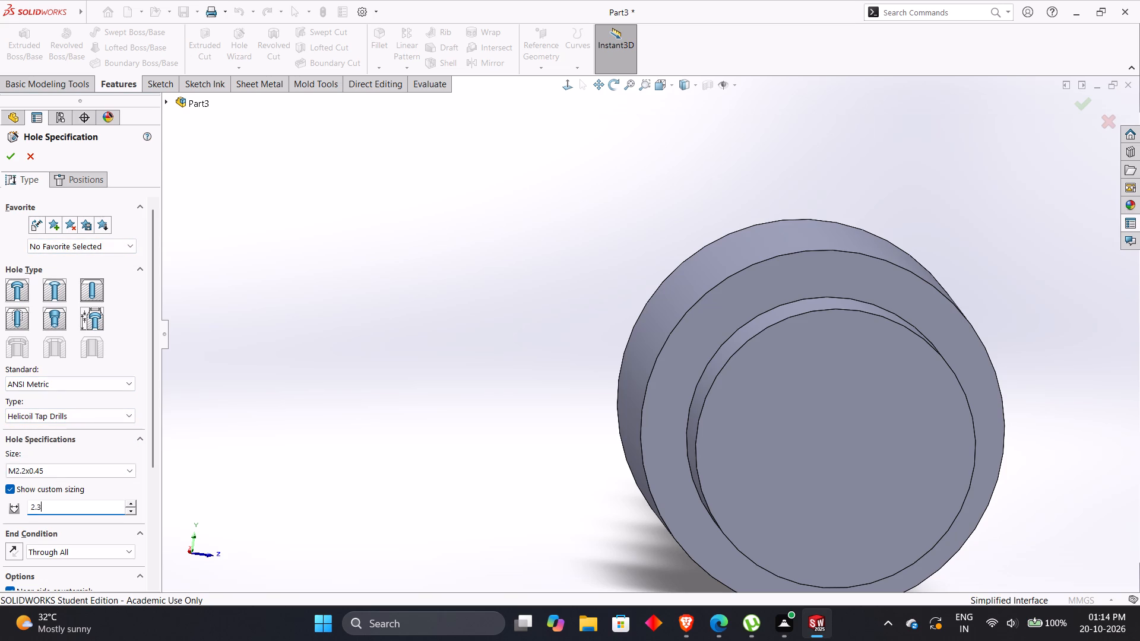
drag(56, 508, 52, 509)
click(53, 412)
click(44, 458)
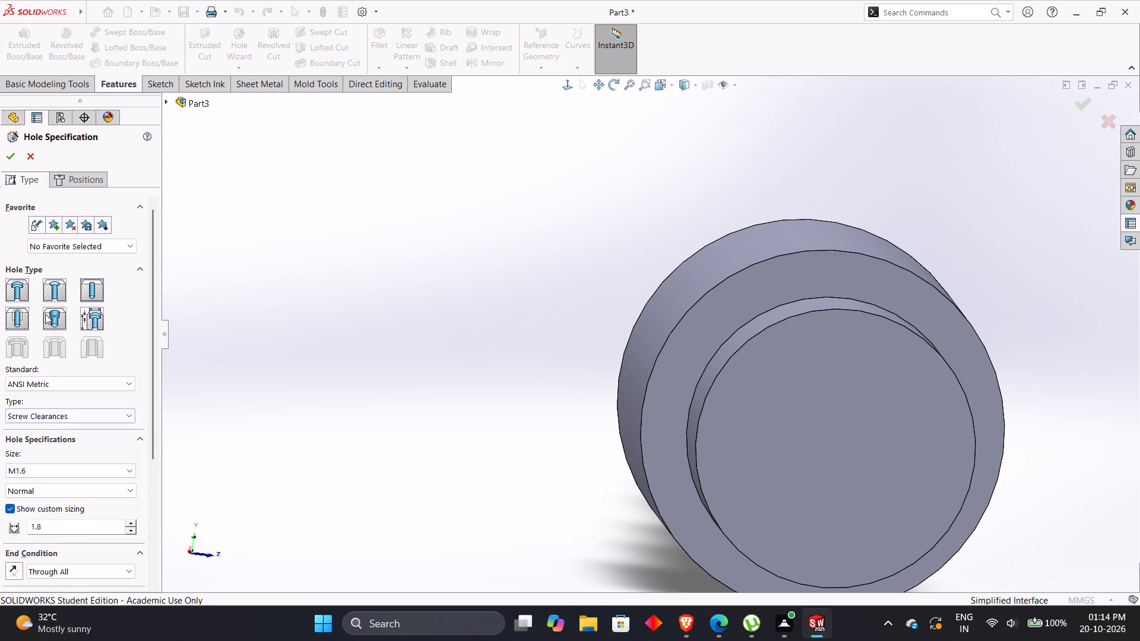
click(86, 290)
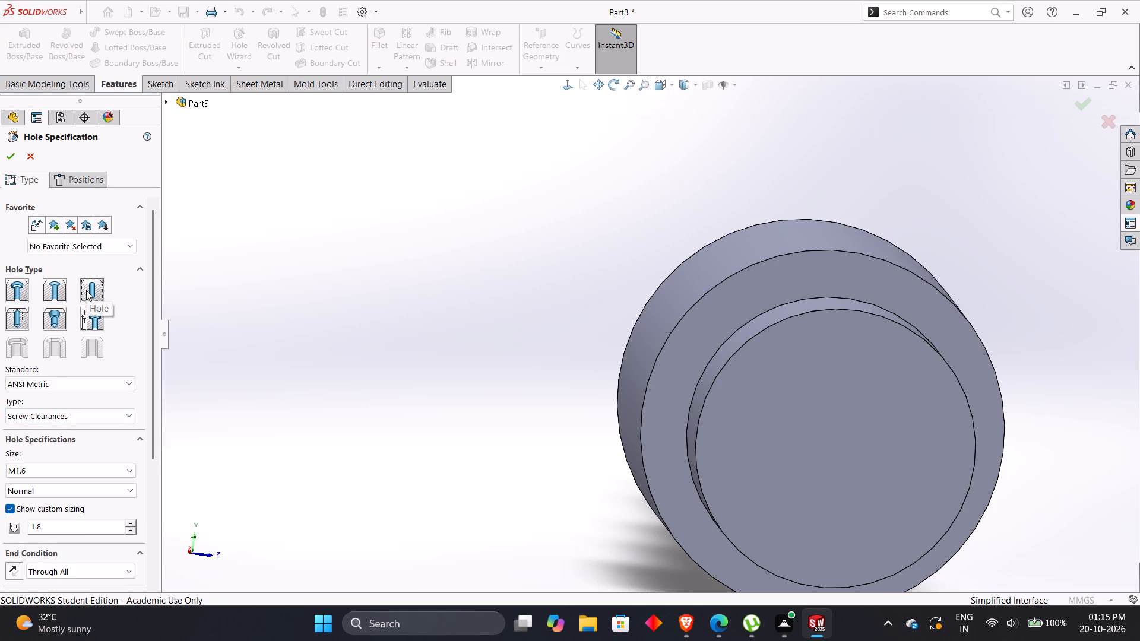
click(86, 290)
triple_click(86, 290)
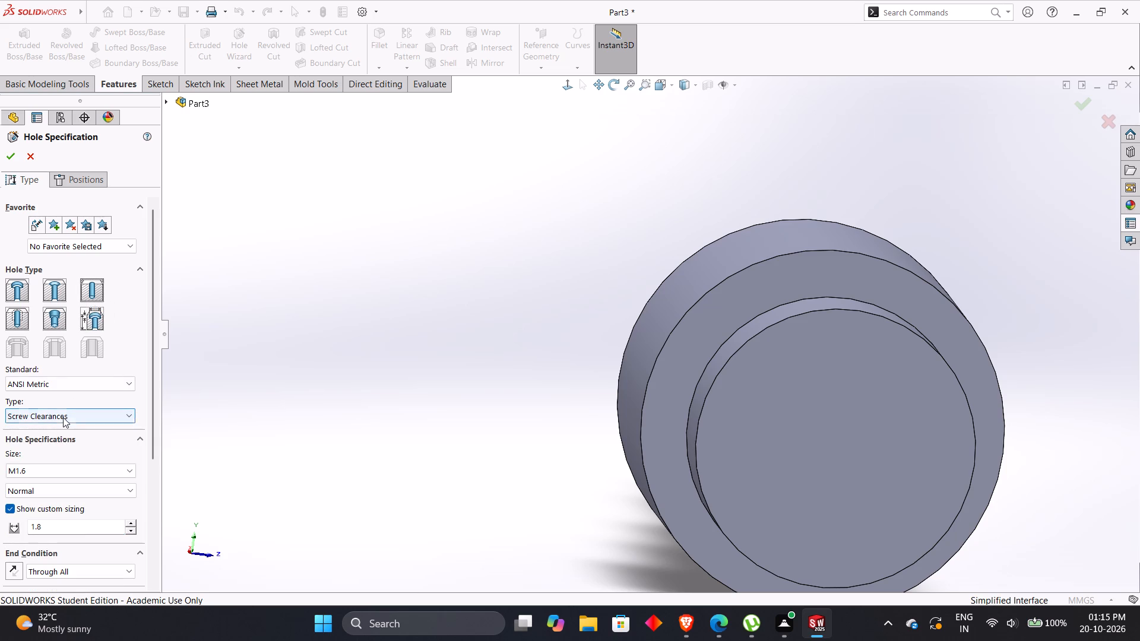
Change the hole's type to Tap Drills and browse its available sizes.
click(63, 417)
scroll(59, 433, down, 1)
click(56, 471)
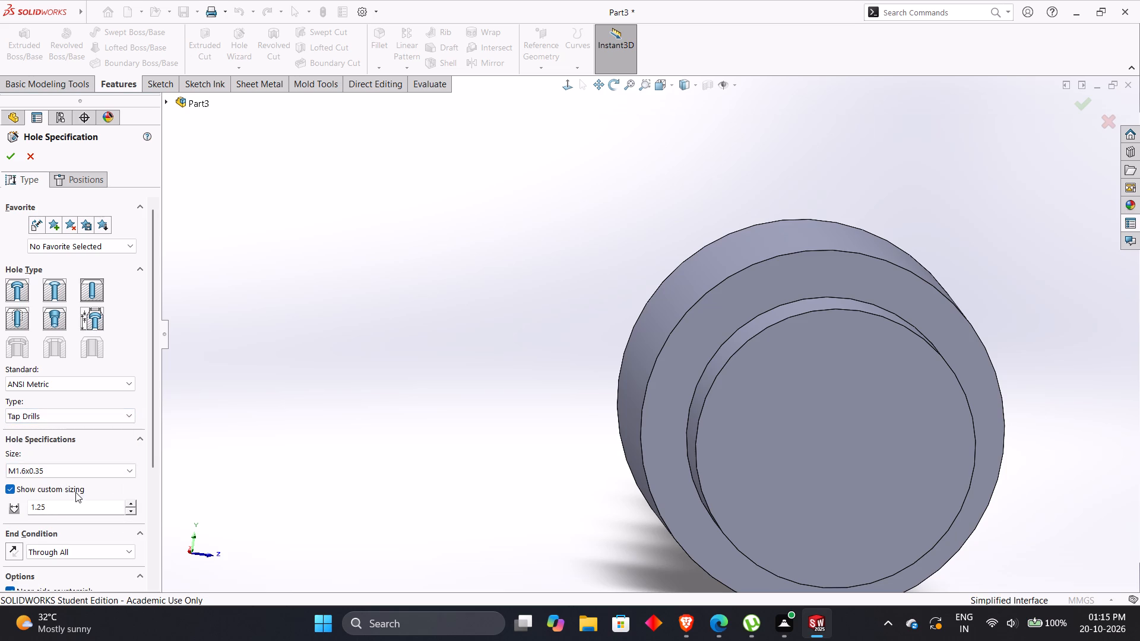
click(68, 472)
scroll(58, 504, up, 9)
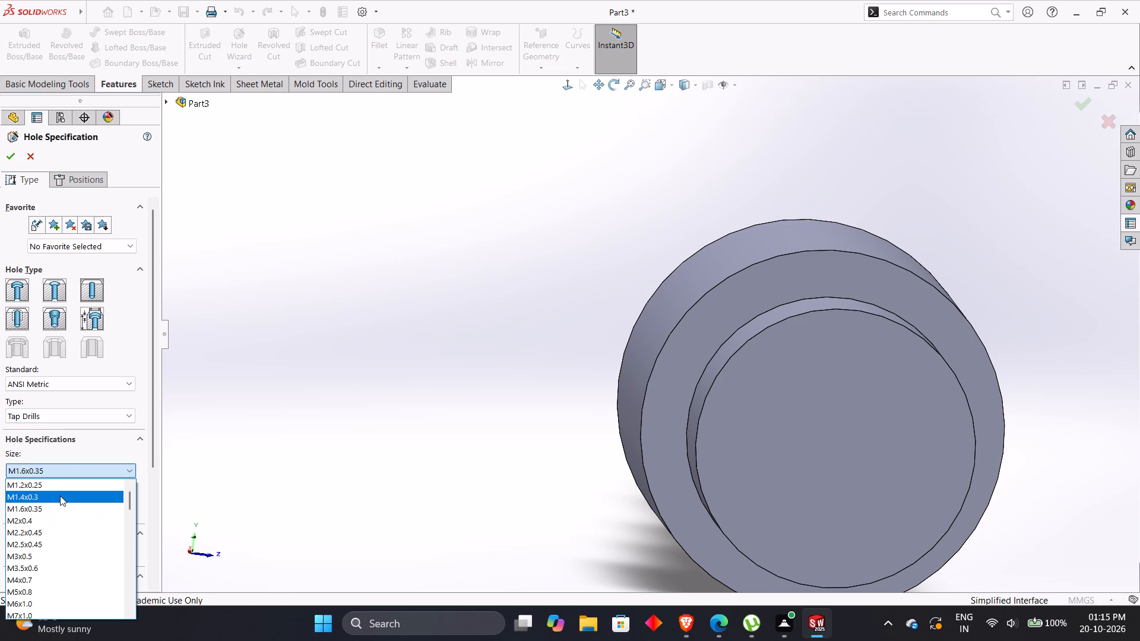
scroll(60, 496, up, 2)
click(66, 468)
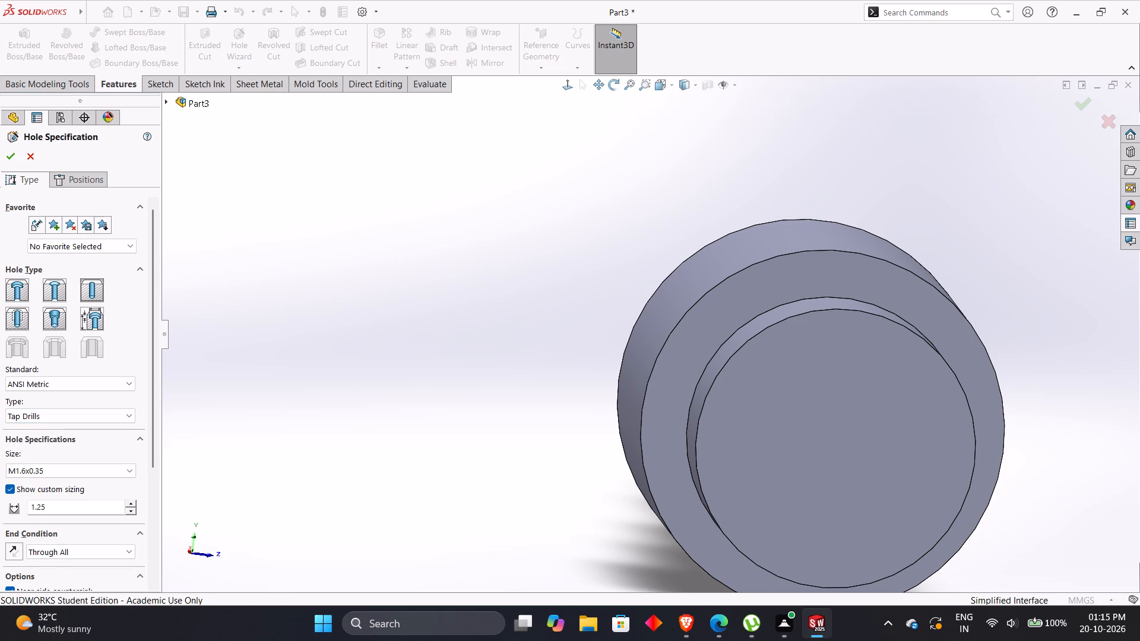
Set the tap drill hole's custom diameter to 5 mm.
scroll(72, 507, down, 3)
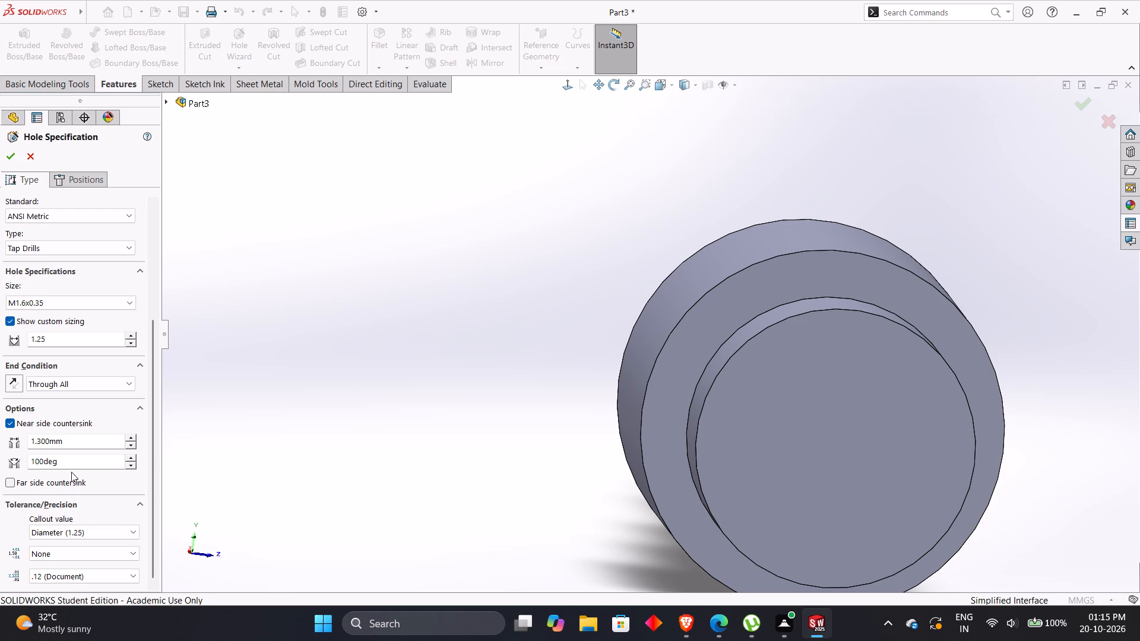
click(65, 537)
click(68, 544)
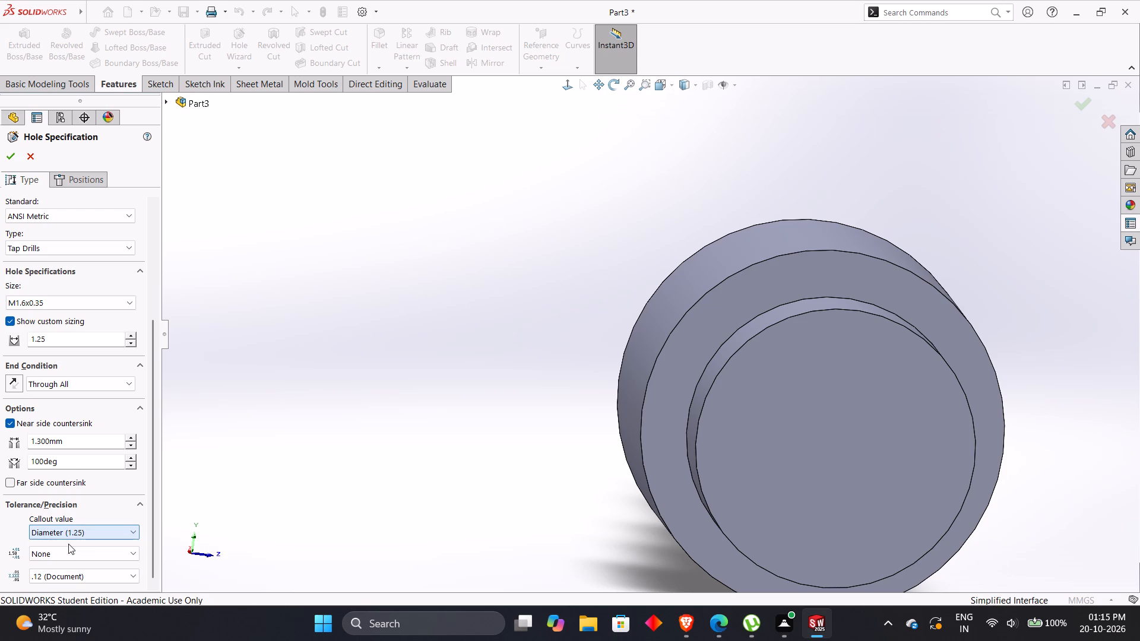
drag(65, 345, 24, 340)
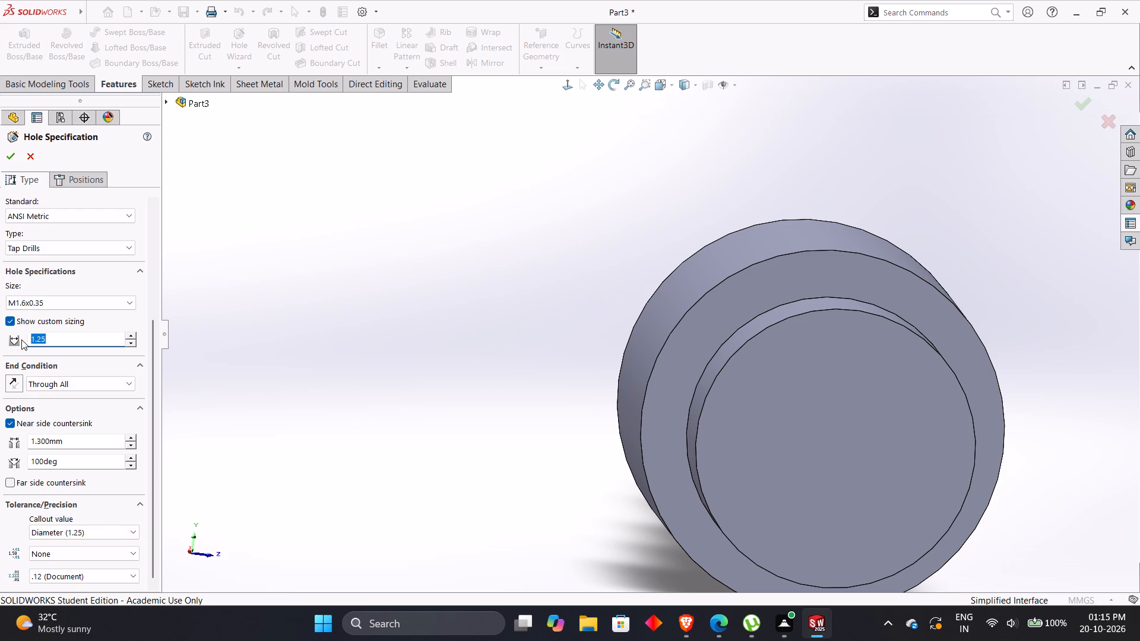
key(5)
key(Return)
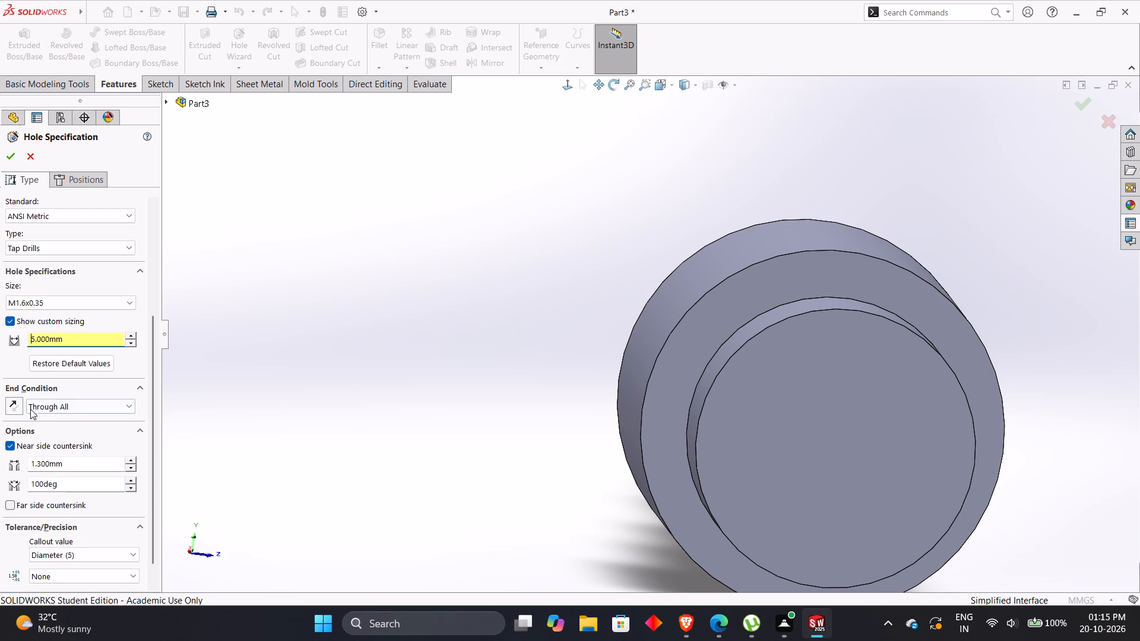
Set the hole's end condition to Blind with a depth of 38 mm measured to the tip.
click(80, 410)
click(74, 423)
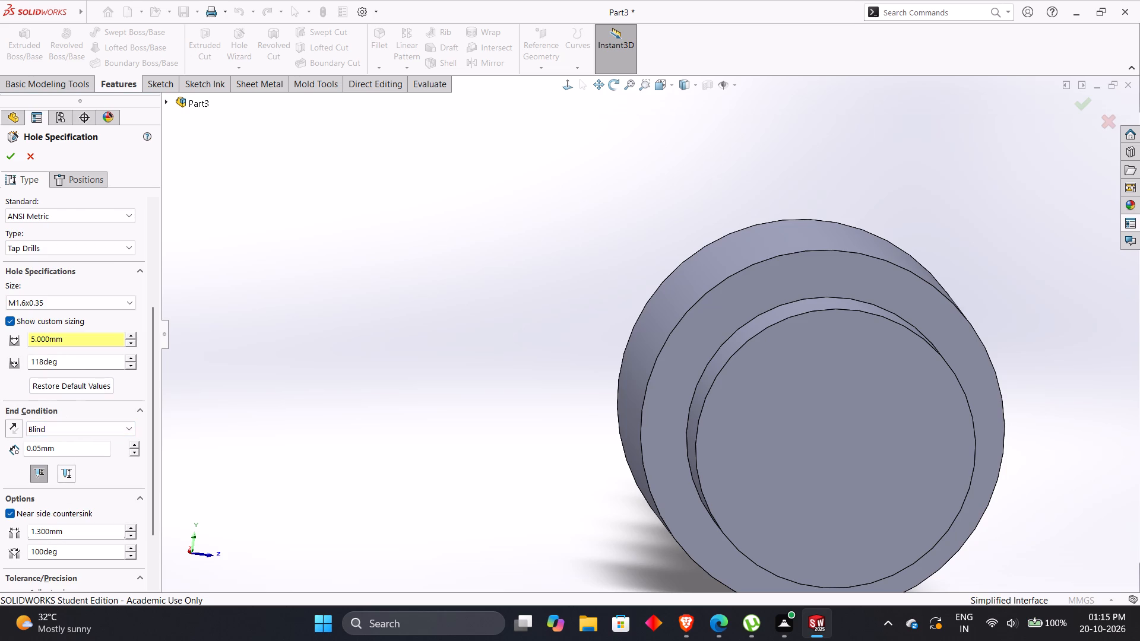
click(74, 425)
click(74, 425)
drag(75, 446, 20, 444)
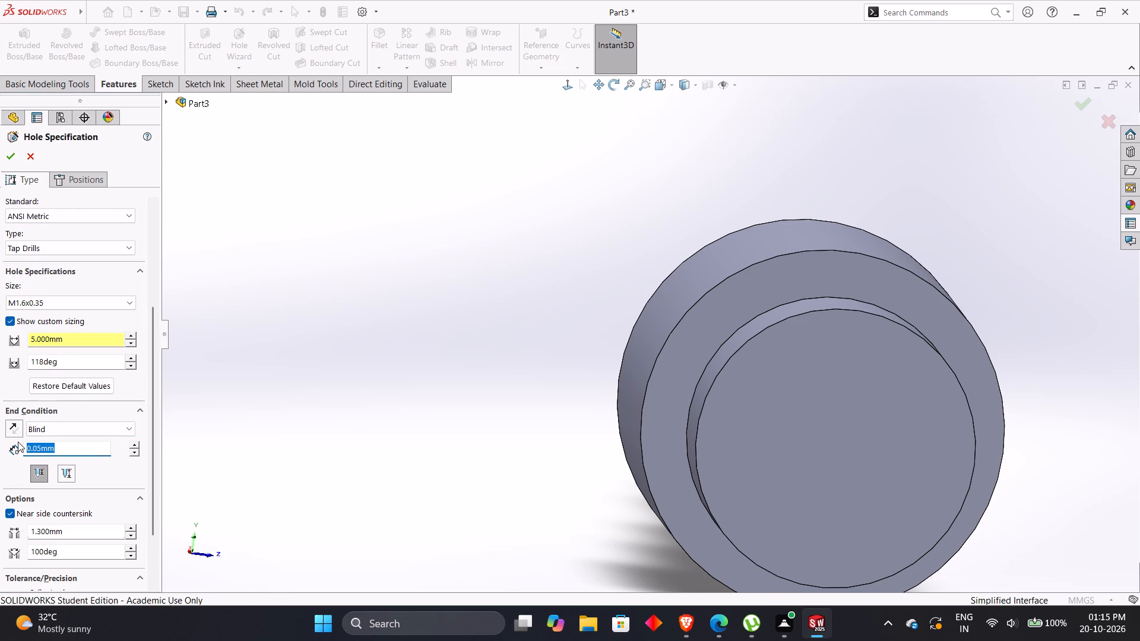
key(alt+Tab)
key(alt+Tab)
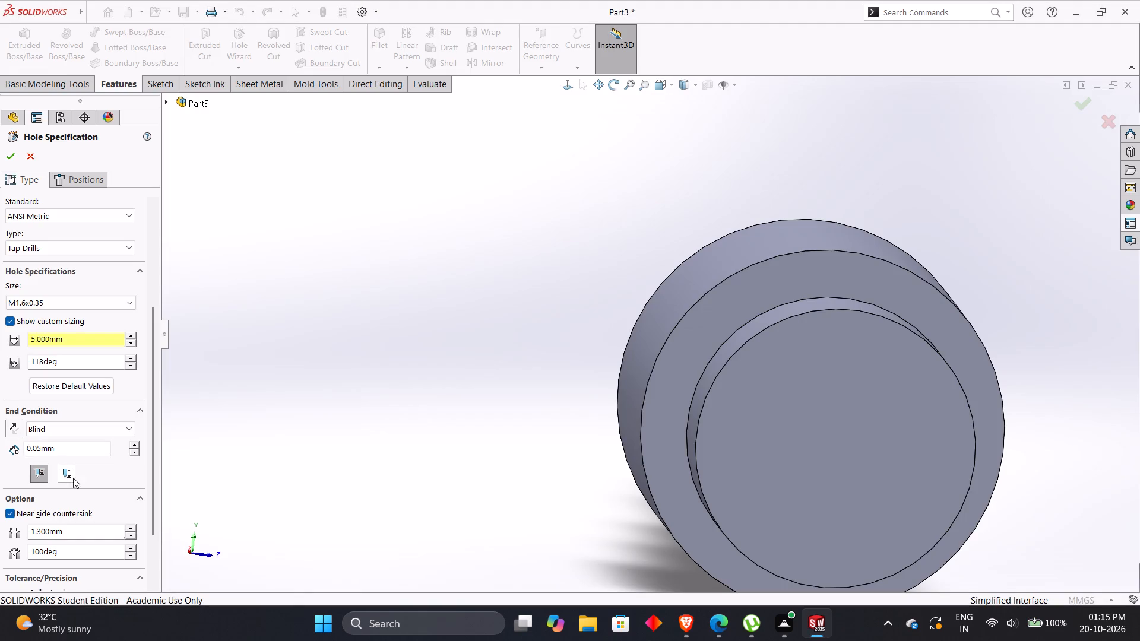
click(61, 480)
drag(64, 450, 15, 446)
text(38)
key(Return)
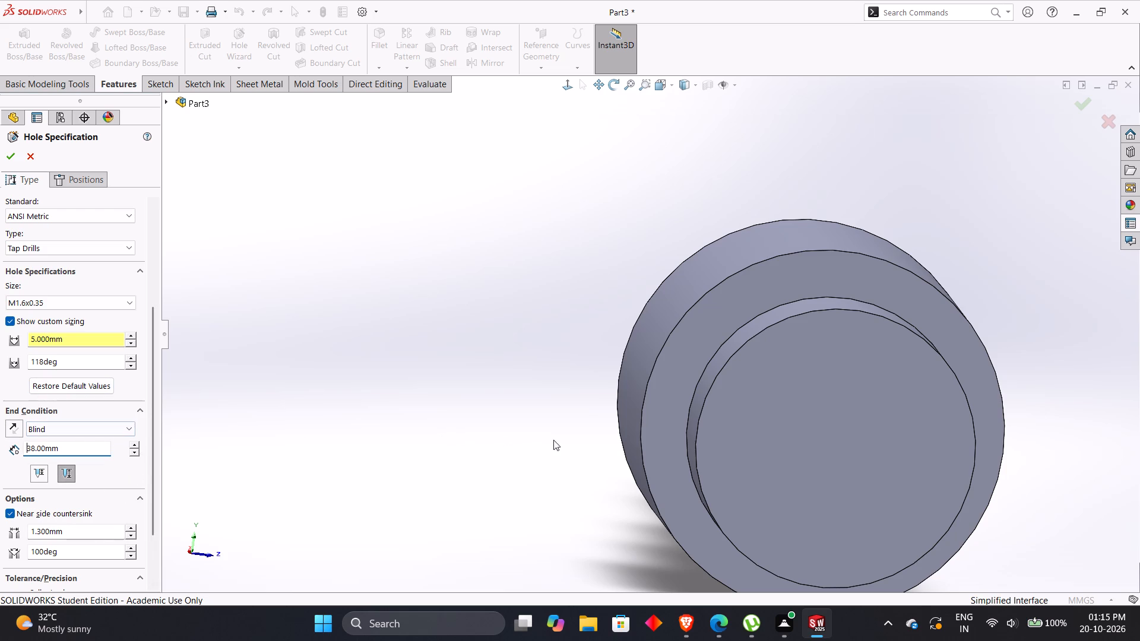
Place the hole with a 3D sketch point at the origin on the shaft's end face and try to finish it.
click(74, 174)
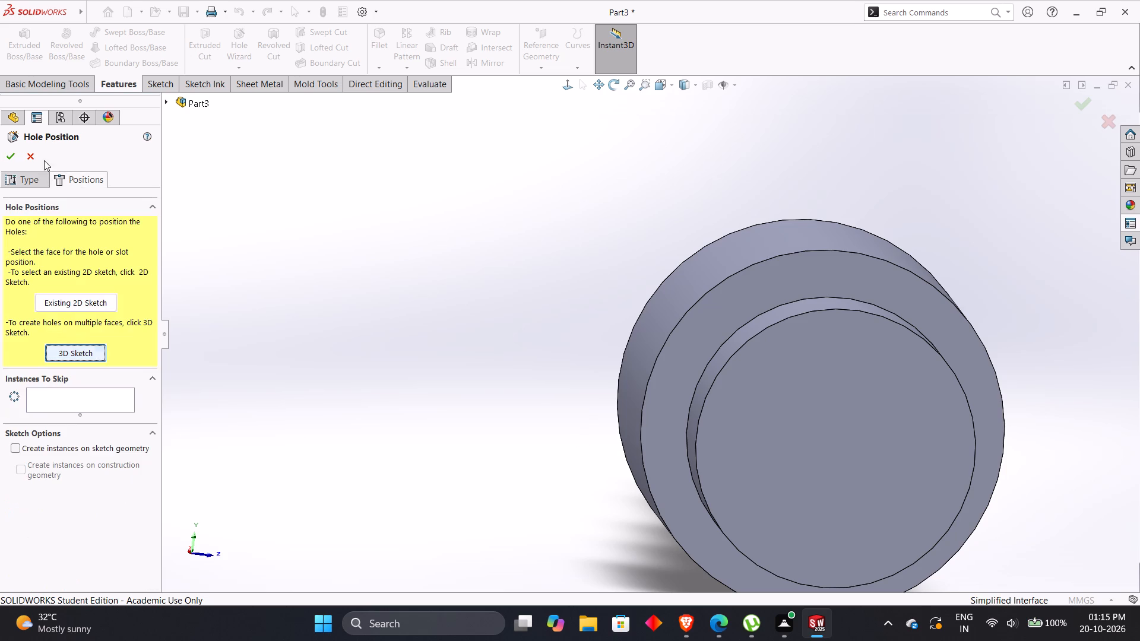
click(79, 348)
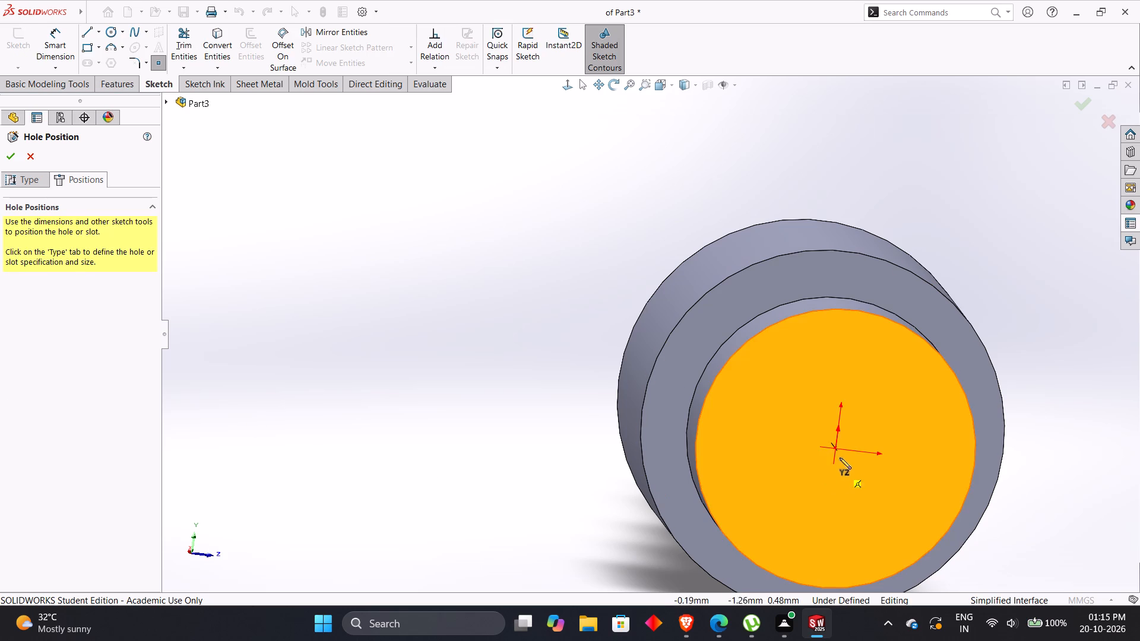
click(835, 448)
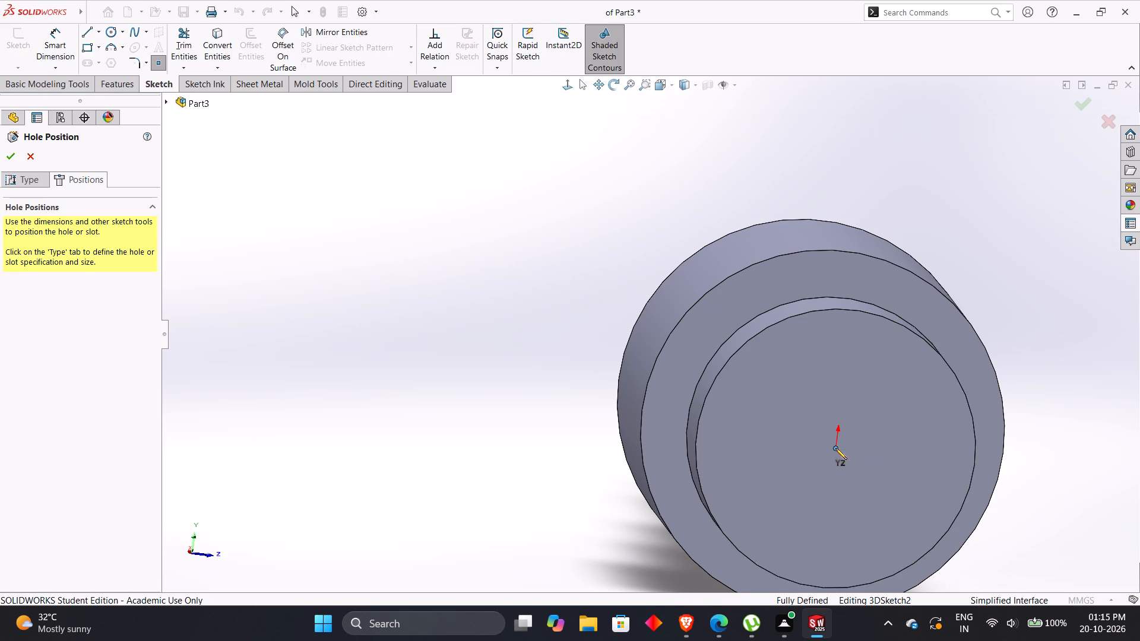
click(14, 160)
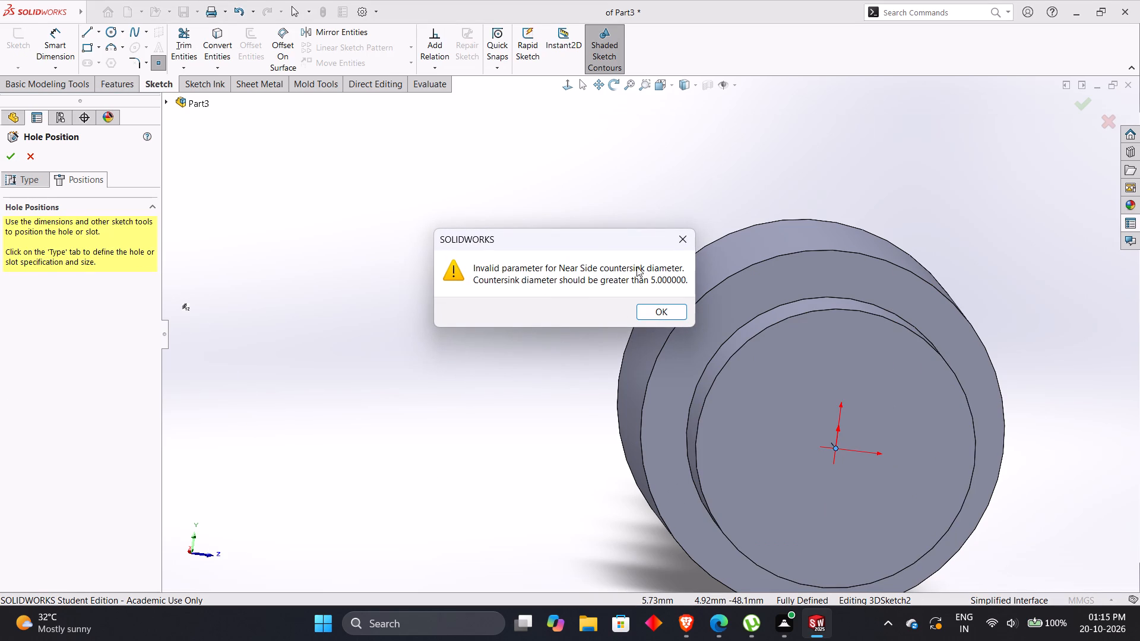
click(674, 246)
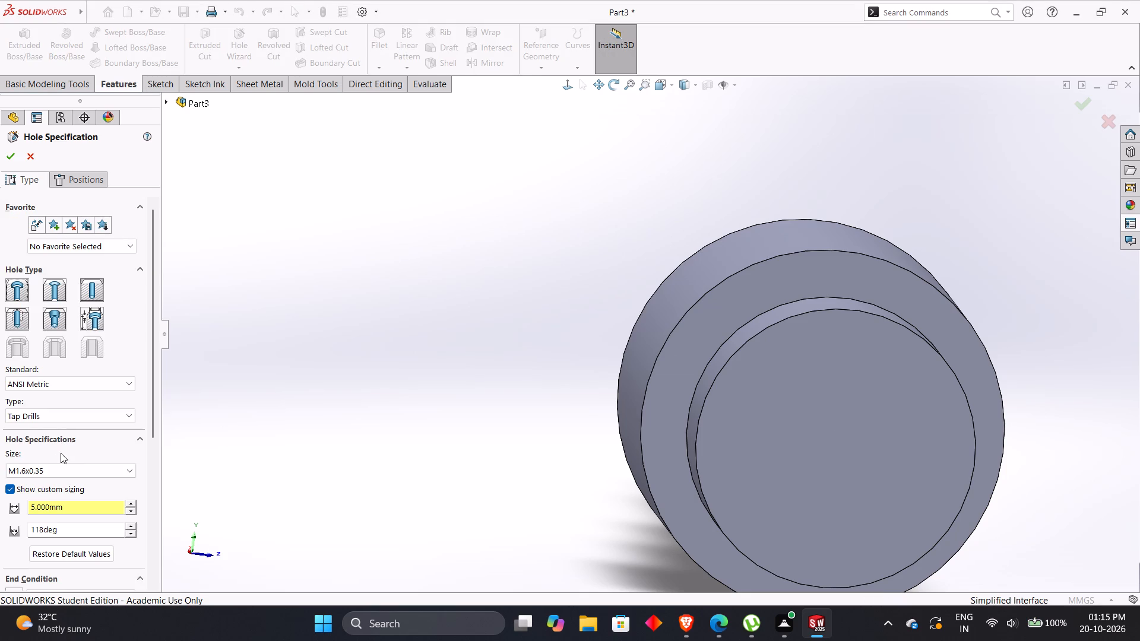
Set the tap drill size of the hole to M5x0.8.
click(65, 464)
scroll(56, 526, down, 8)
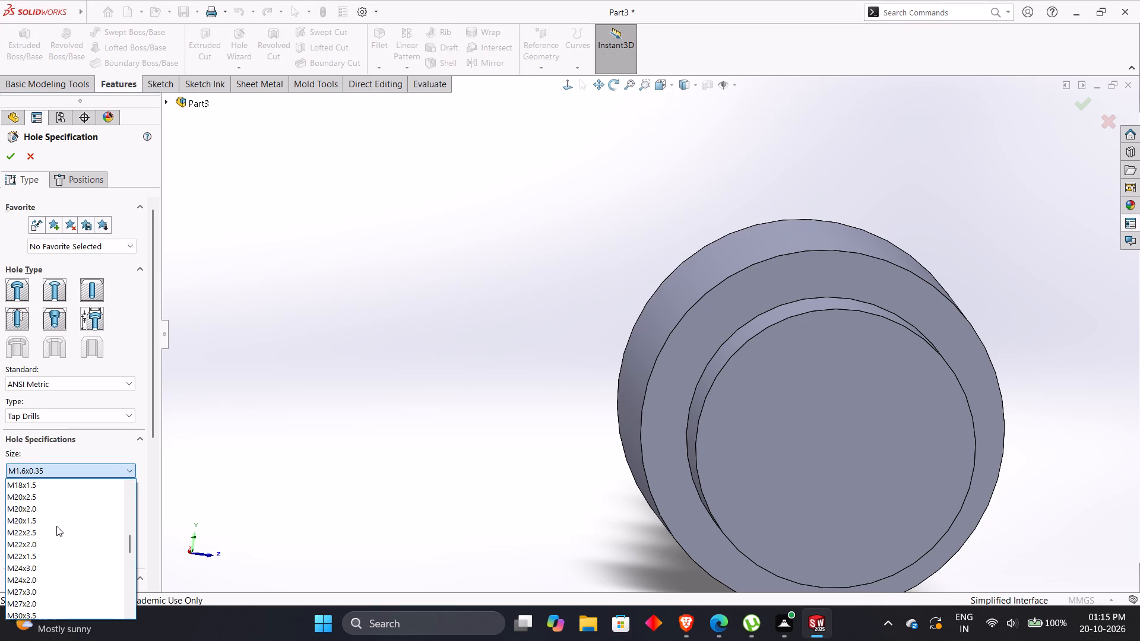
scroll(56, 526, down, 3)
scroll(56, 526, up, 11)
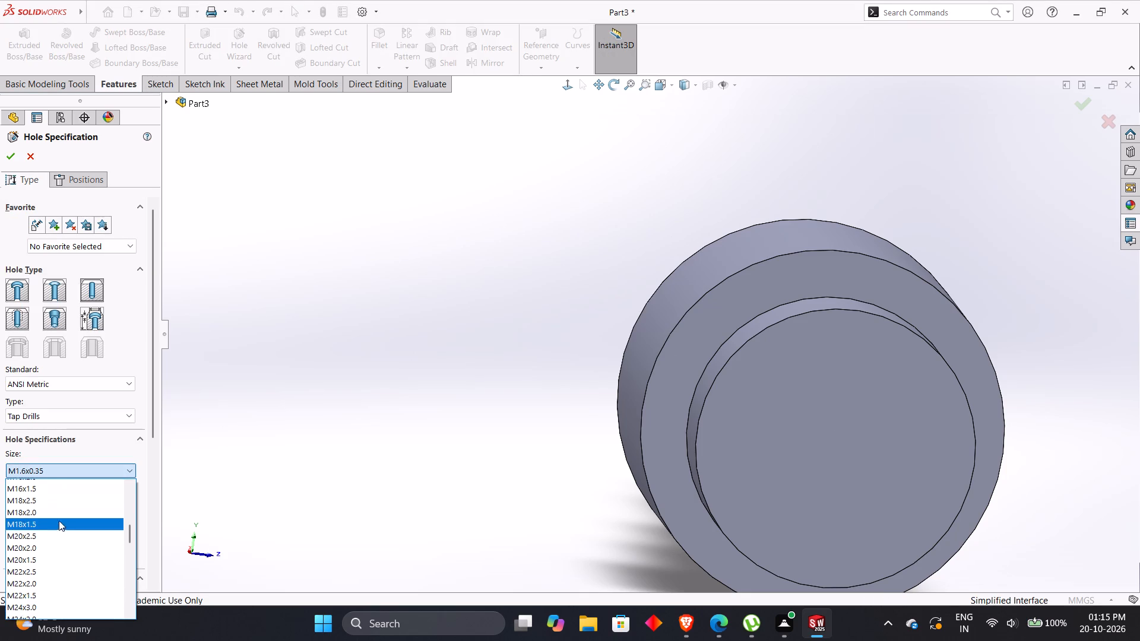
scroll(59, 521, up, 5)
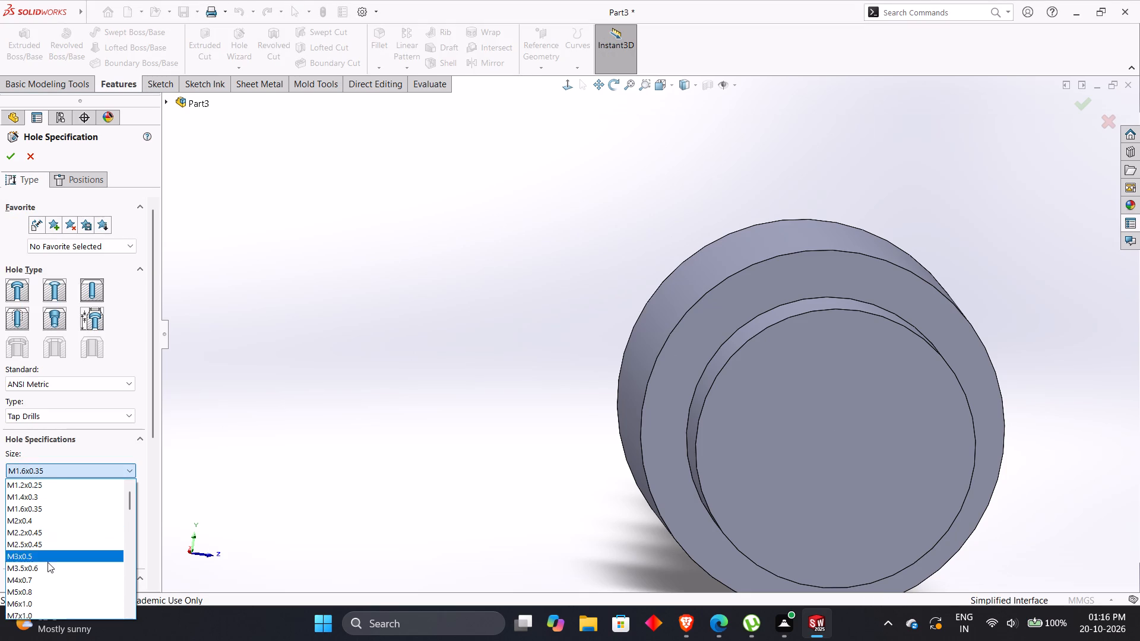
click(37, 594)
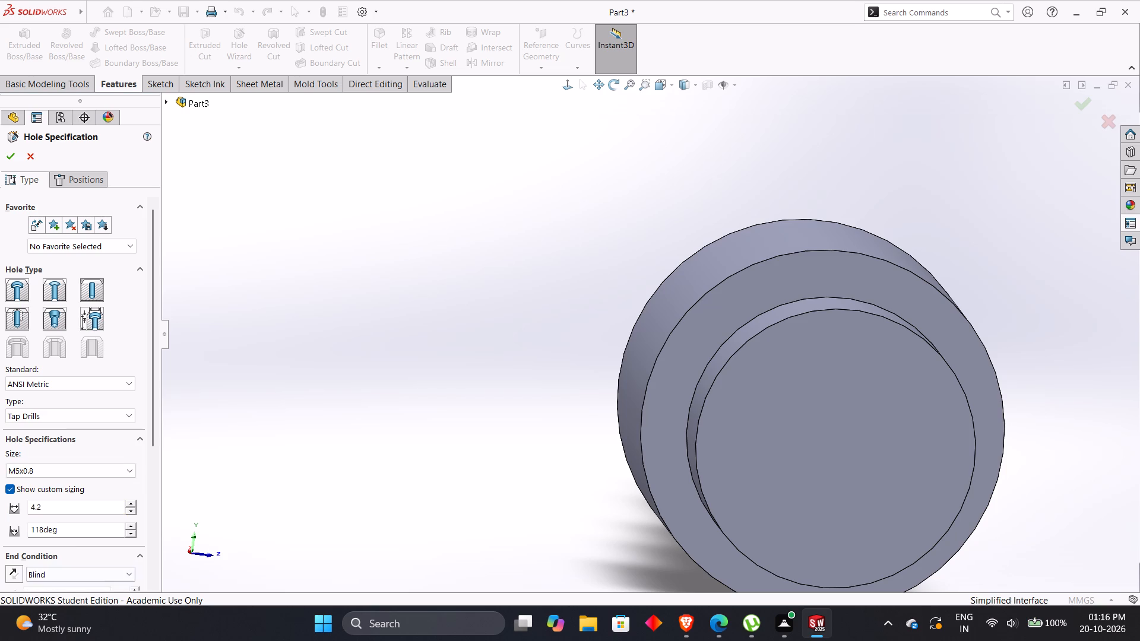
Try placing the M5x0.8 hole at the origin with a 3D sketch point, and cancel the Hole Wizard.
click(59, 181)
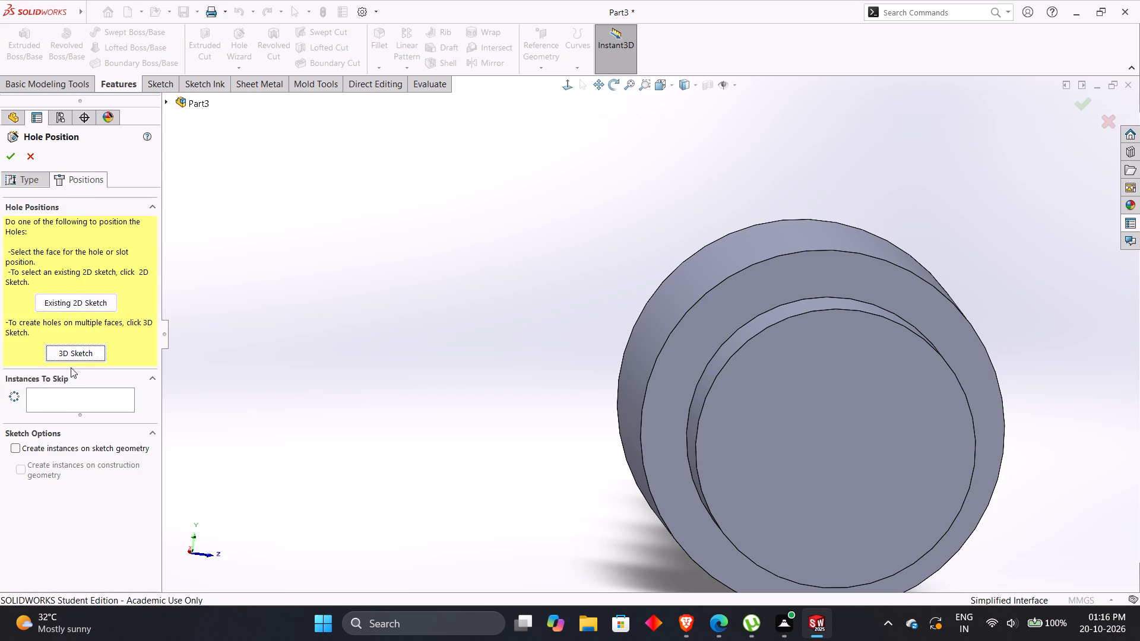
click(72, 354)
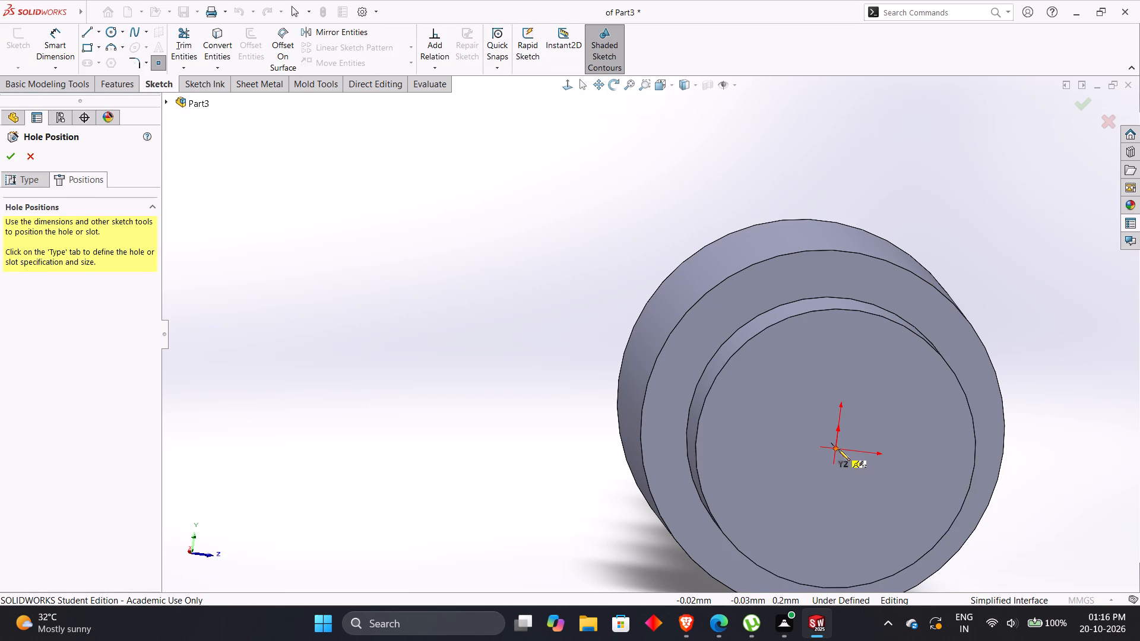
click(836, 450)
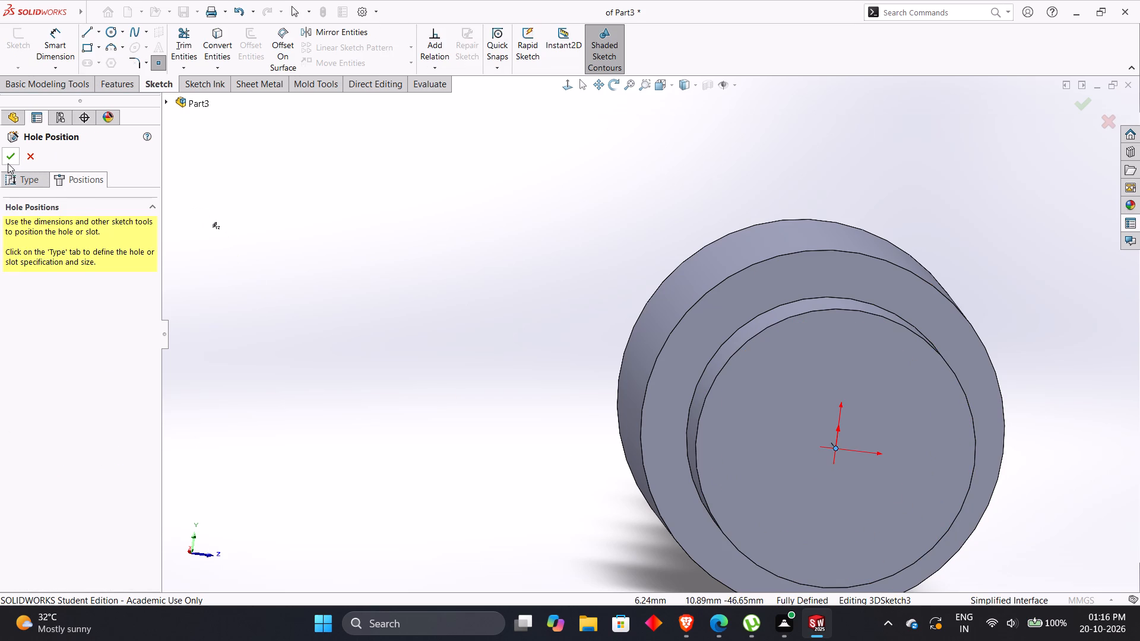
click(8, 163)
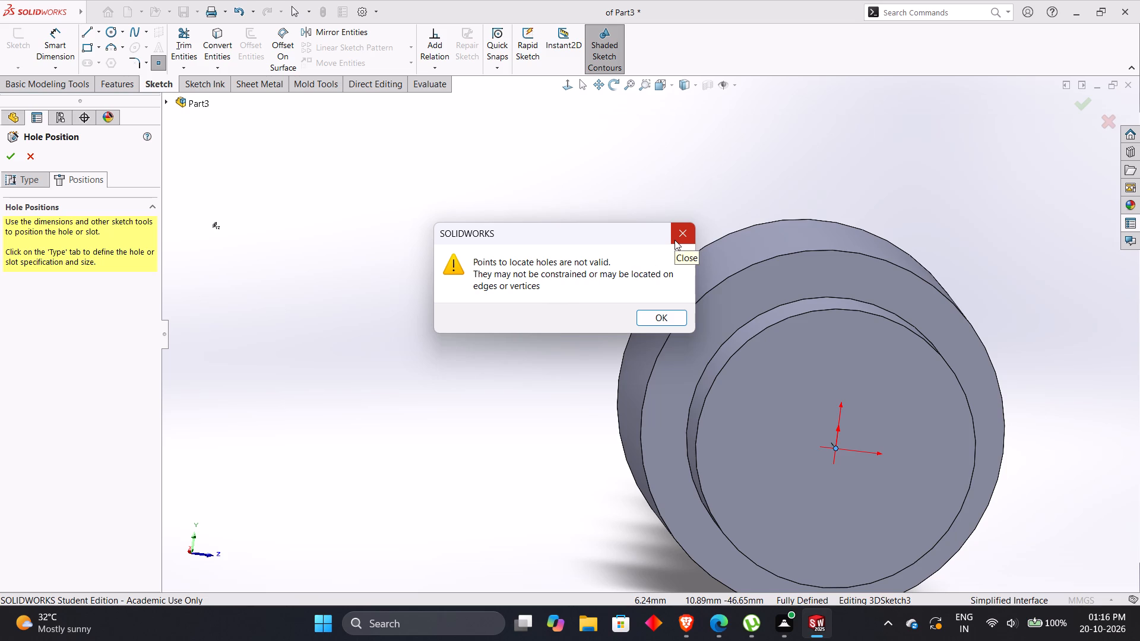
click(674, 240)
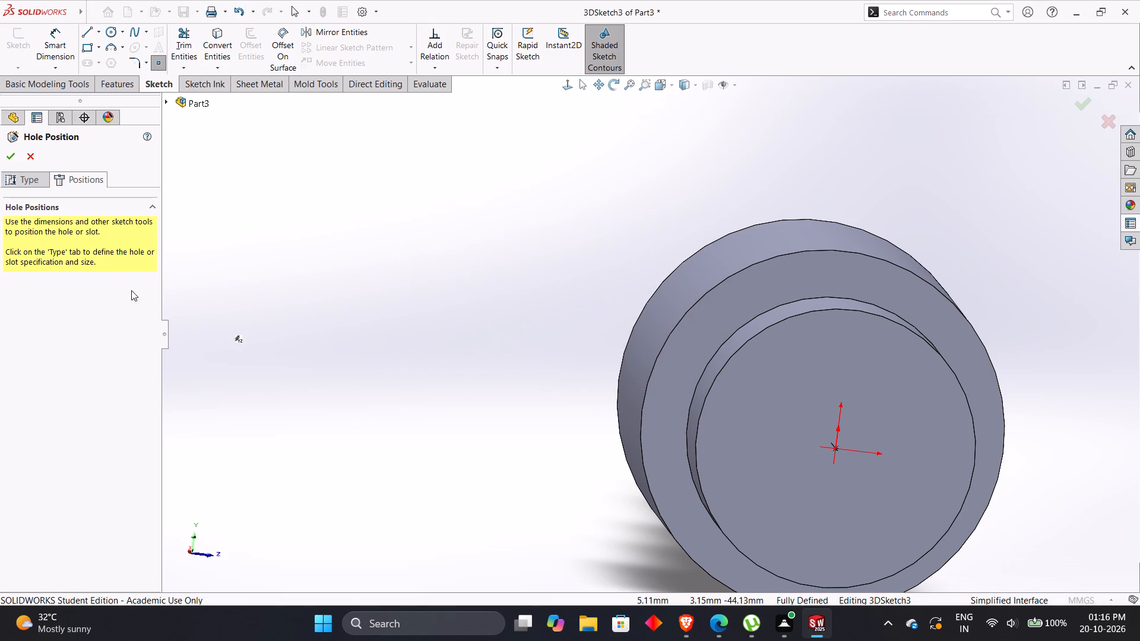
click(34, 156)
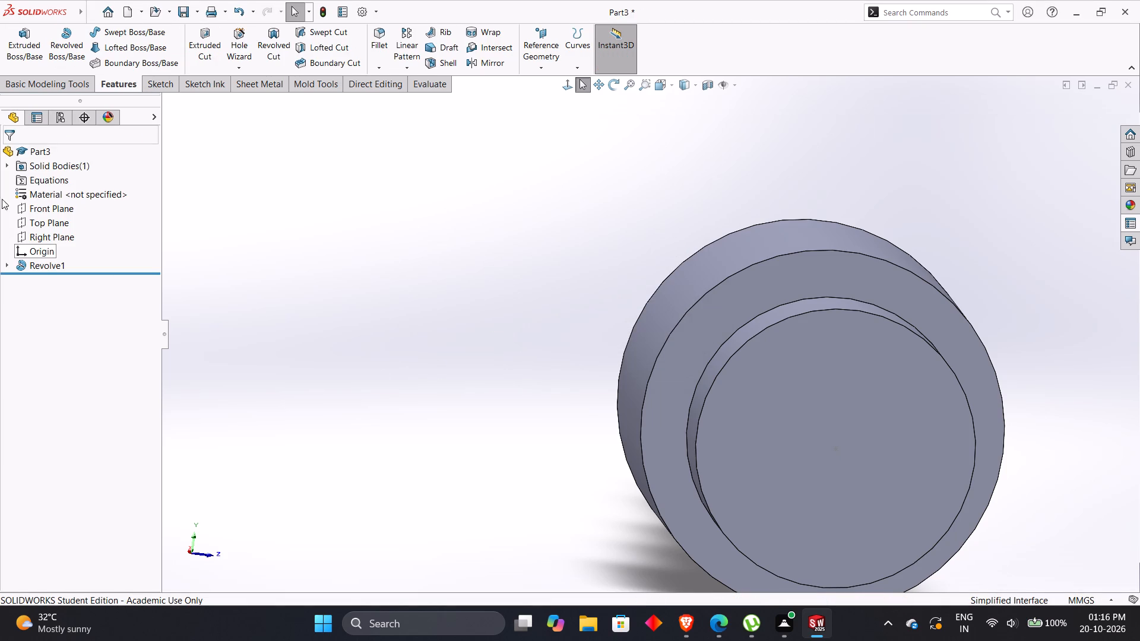
Start a new Hole Wizard hole of type Screw Clearances in ANSI Metric, size M5 with Normal fit.
middle_drag(445, 281, 347, 256)
scroll(516, 423, up, 5)
middle_drag(548, 414, 581, 424)
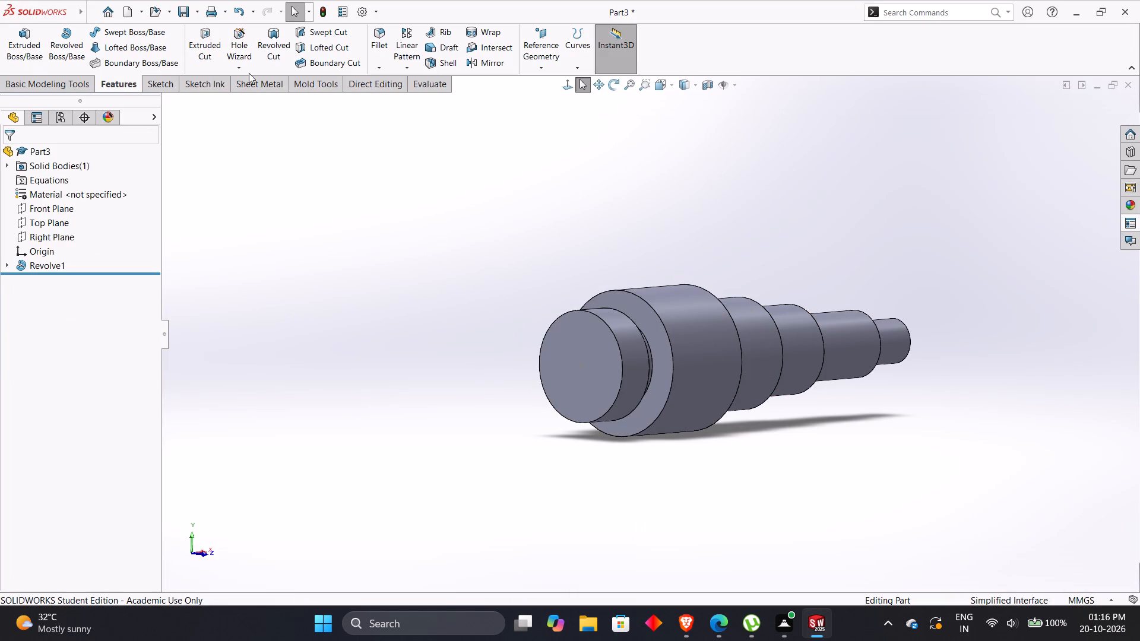
click(237, 42)
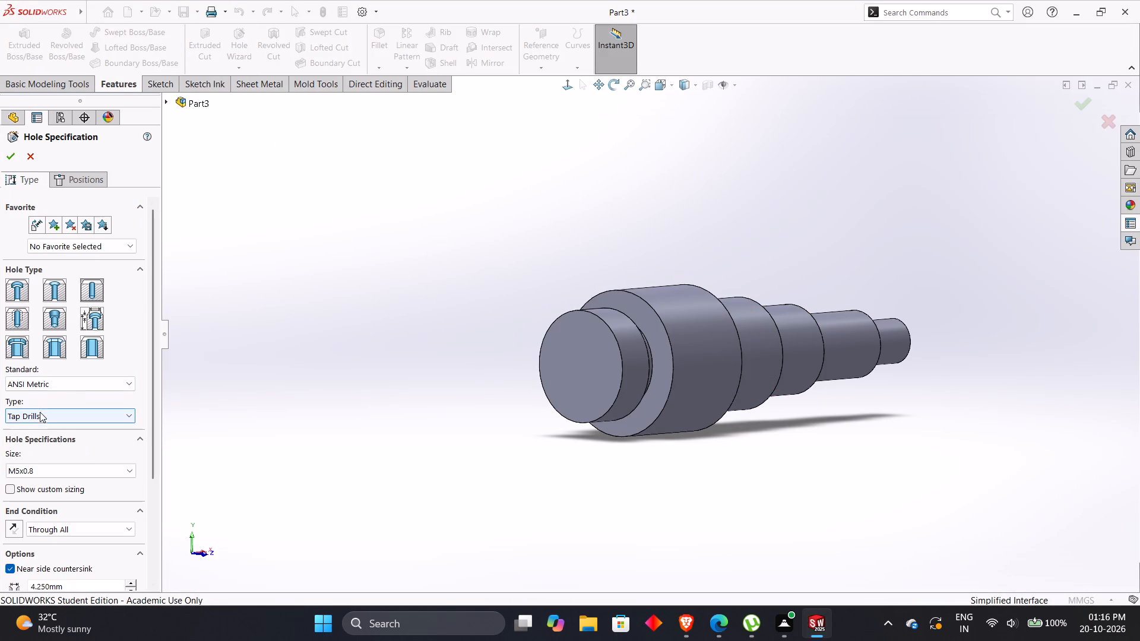
click(54, 383)
click(54, 384)
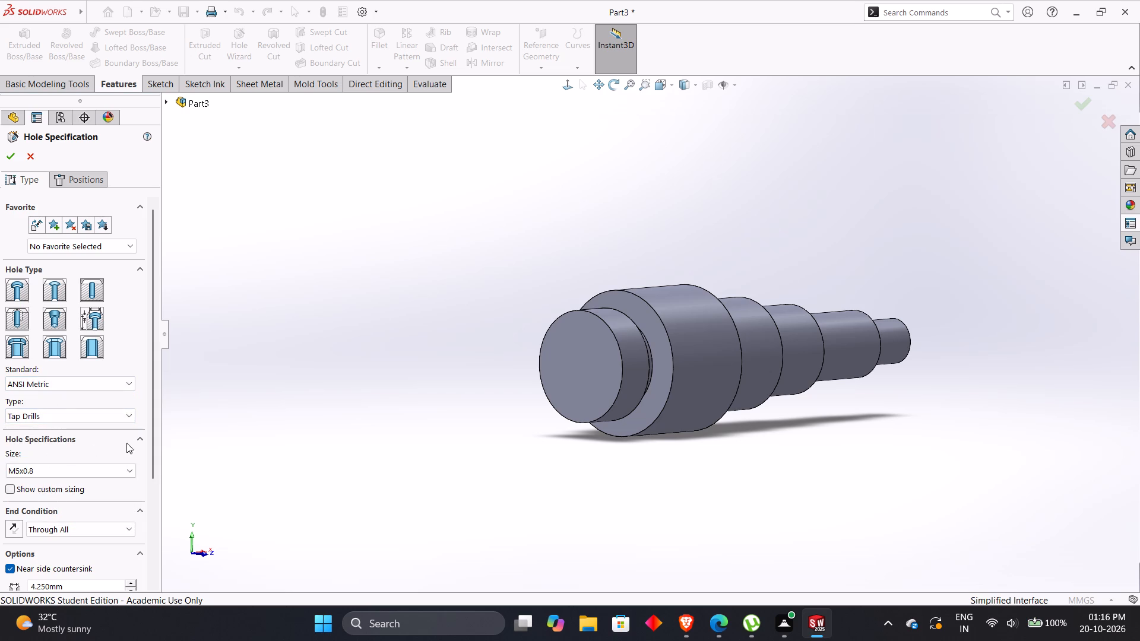
click(65, 412)
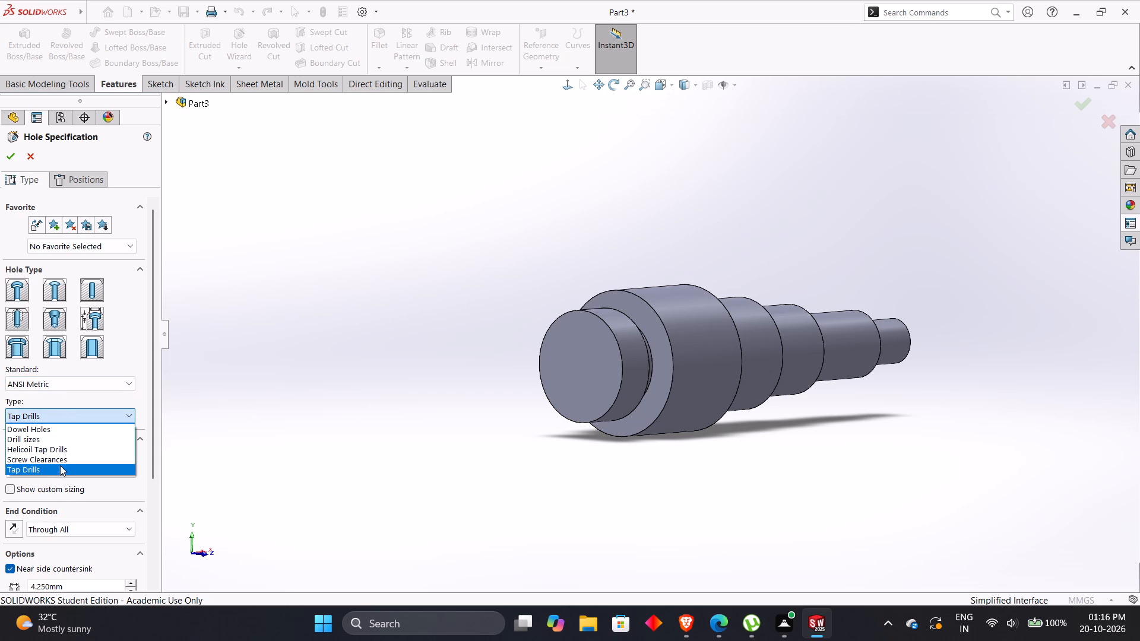
click(60, 464)
click(58, 470)
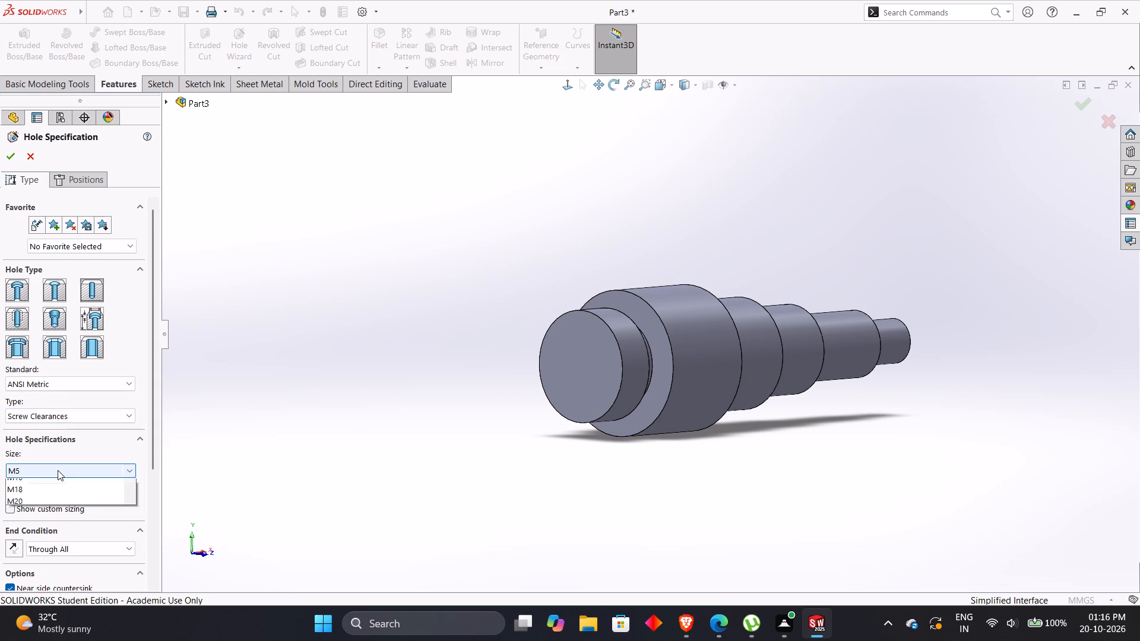
click(58, 470)
click(55, 488)
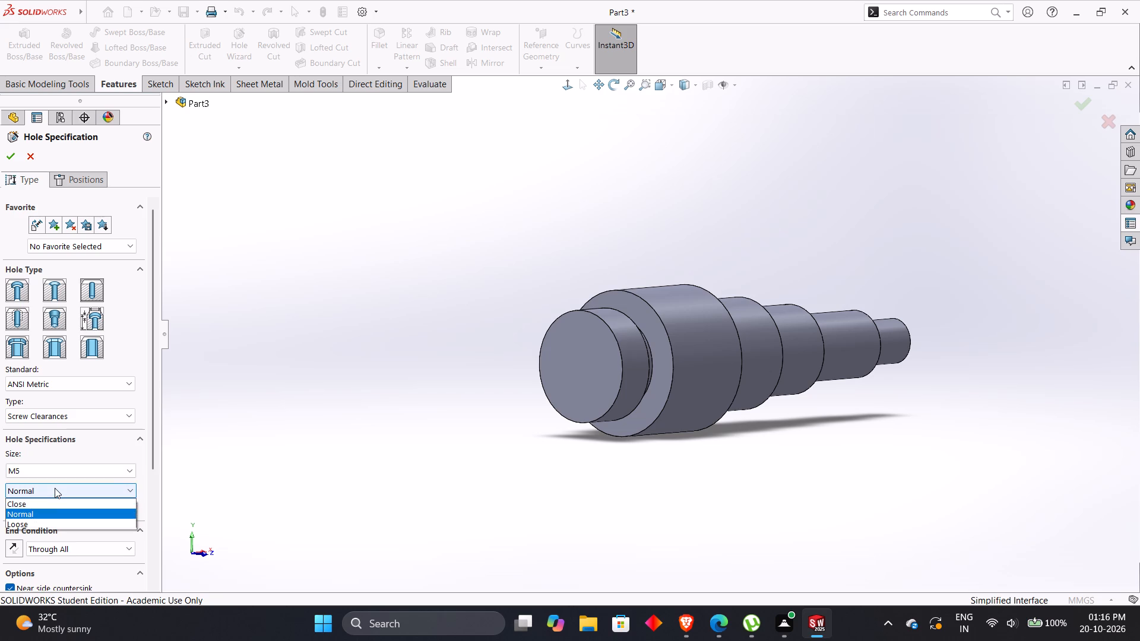
click(55, 488)
Reverse the hole direction and set a Blind end condition of 38 mm with the depth measured to the tip.
scroll(69, 526, down, 1)
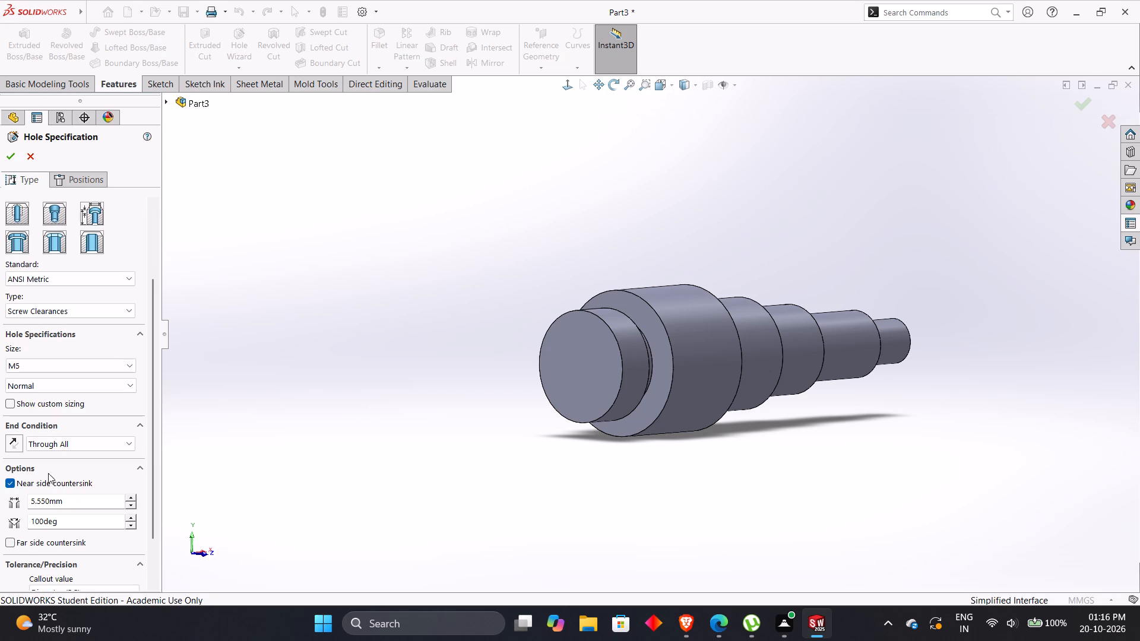
click(11, 441)
click(36, 447)
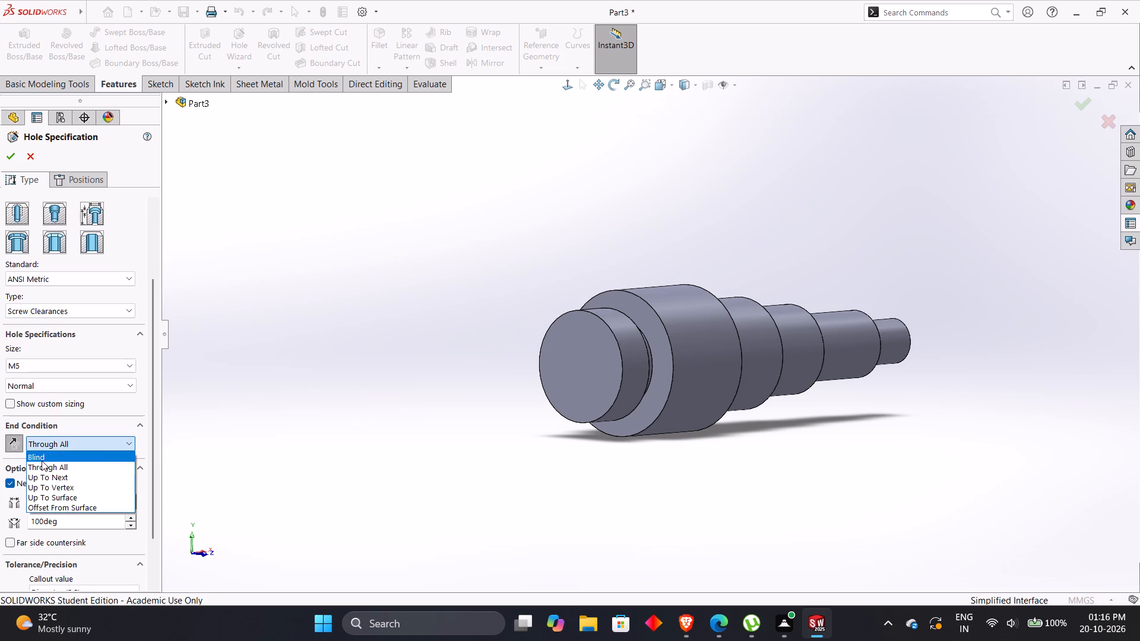
click(42, 461)
click(64, 494)
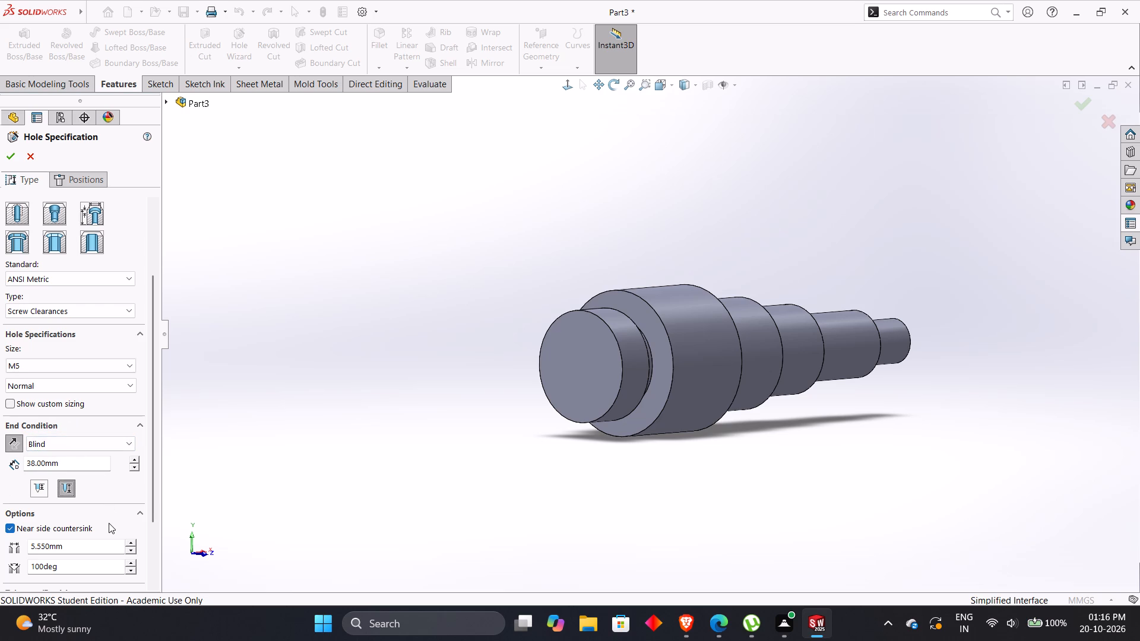
scroll(109, 523, down, 2)
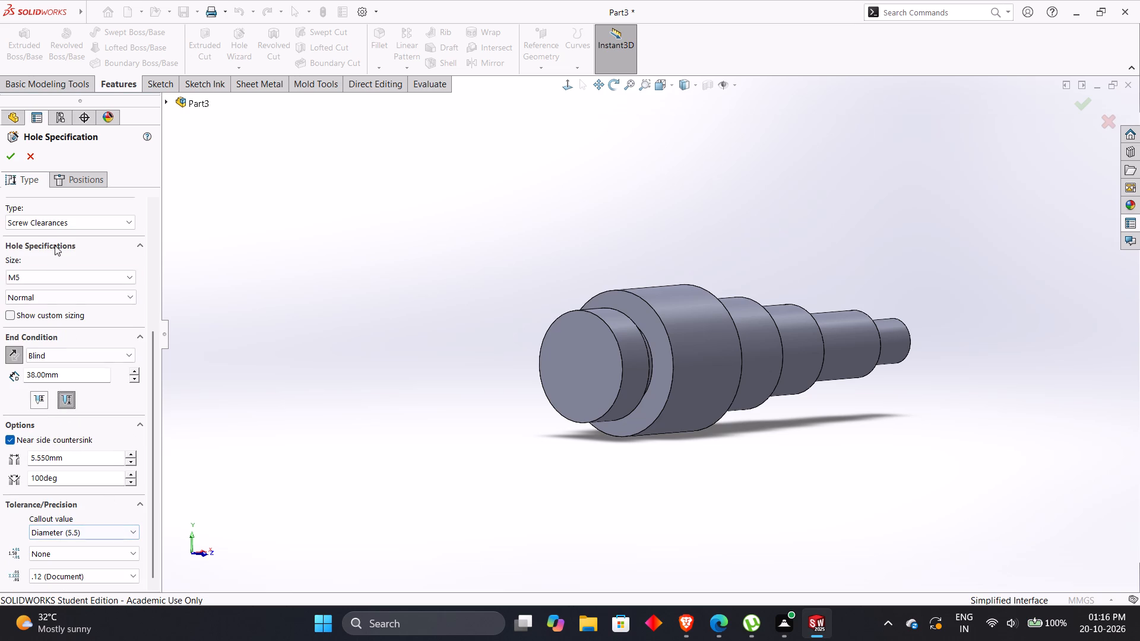
Place the M5 clearance hole with a 3D sketch point at the origin on the shaft's end face and try to finish it.
click(59, 180)
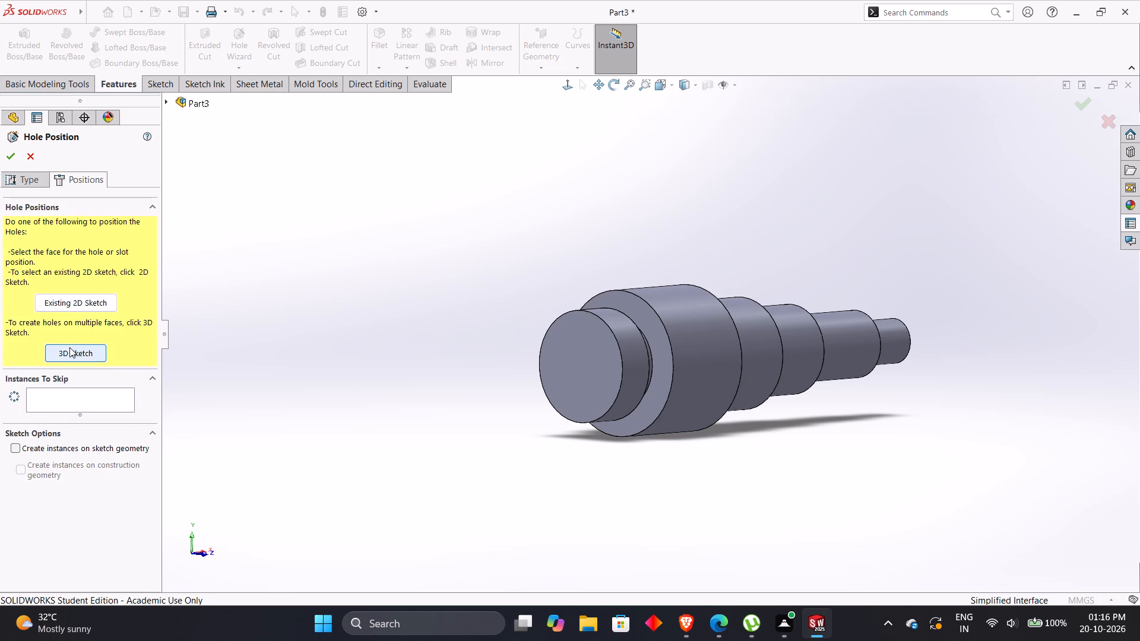
click(69, 348)
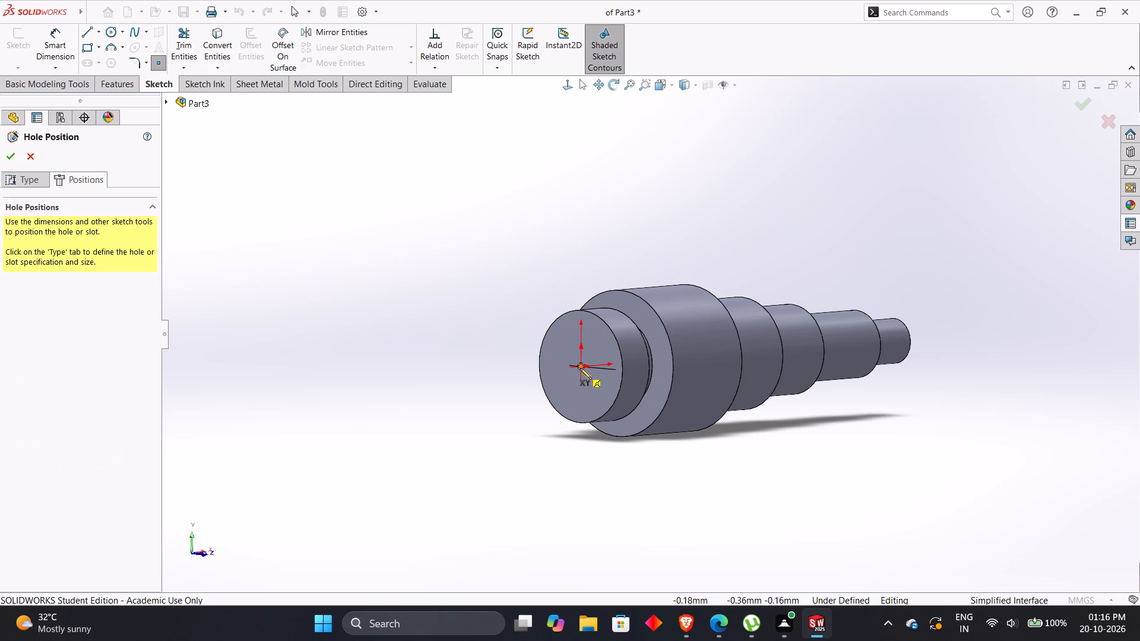
click(580, 368)
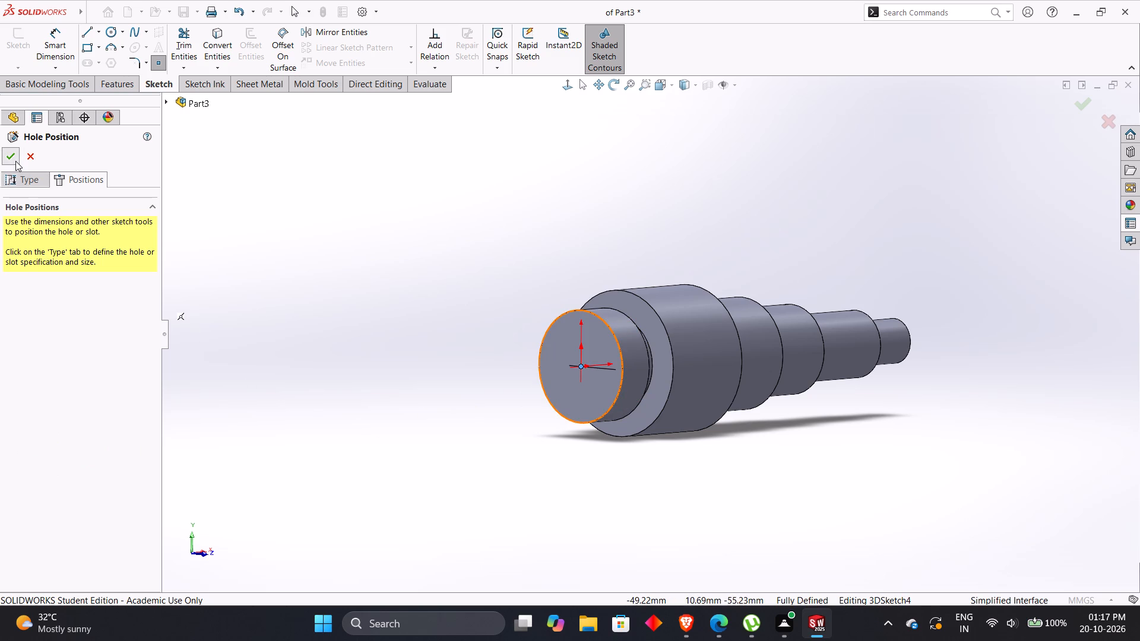
click(15, 161)
click(688, 237)
middle_drag(441, 348, 445, 349)
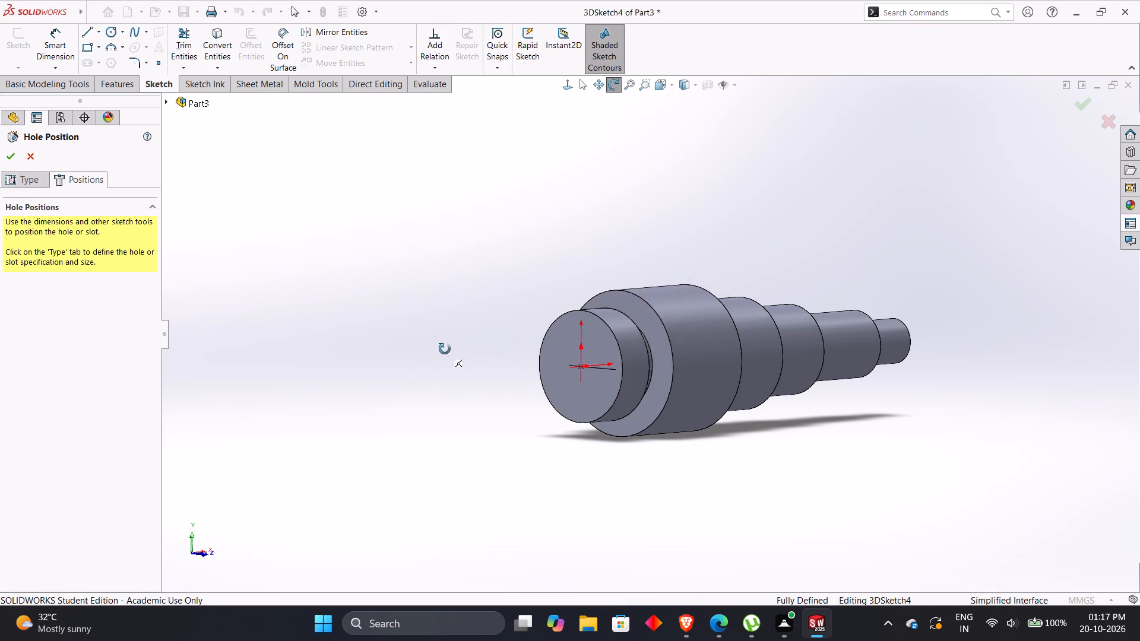
middle_drag(445, 349, 482, 345)
Switch to the practice problem PDF in Edge and review its design notes and the bore in section A-A, leaving the point tool.
key(alt+Tab)
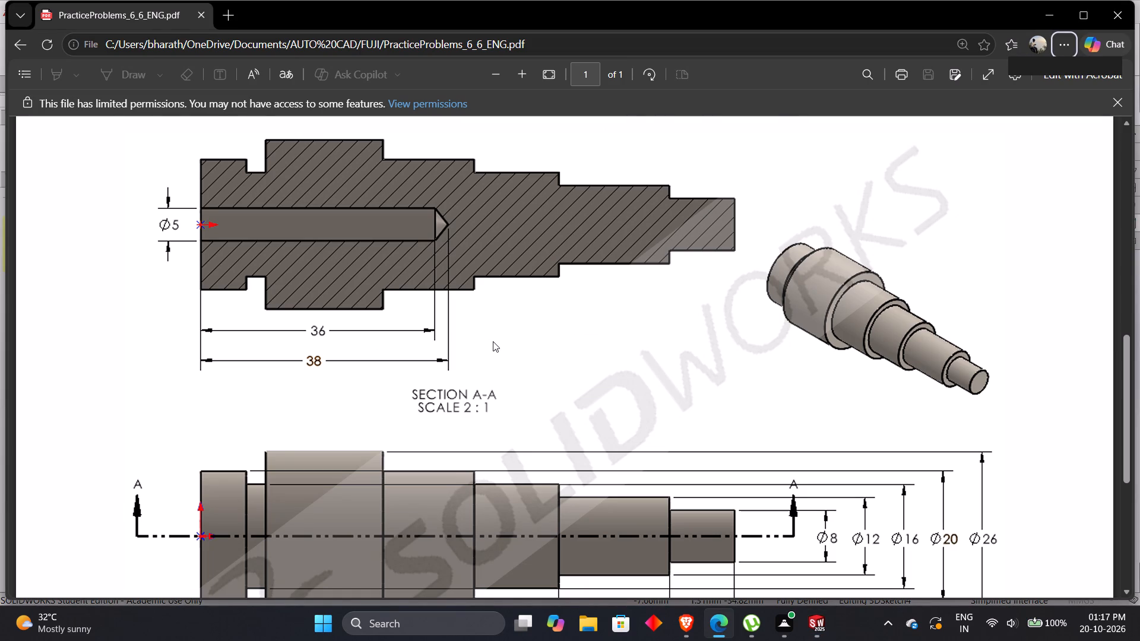
scroll(552, 357, up, 4)
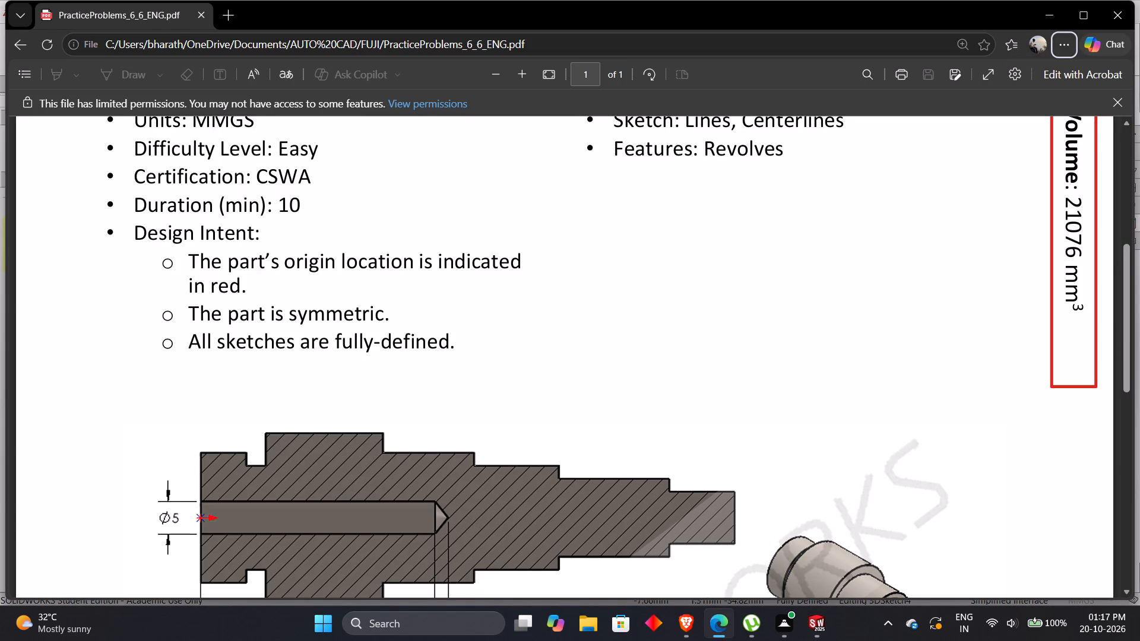
scroll(297, 354, up, 1)
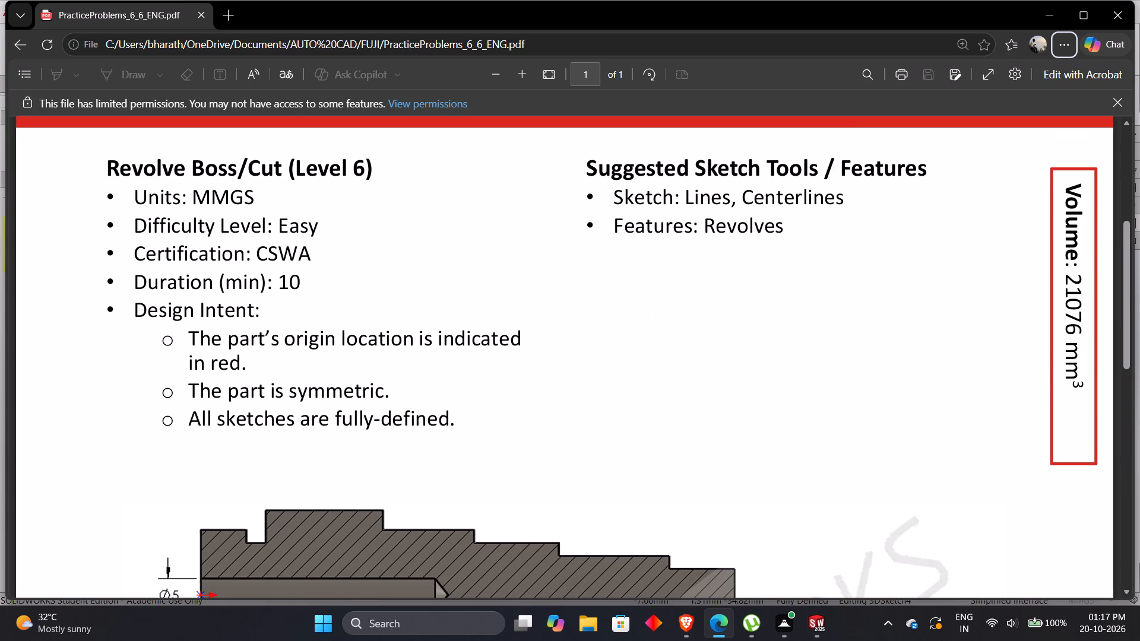
key(alt+Tab)
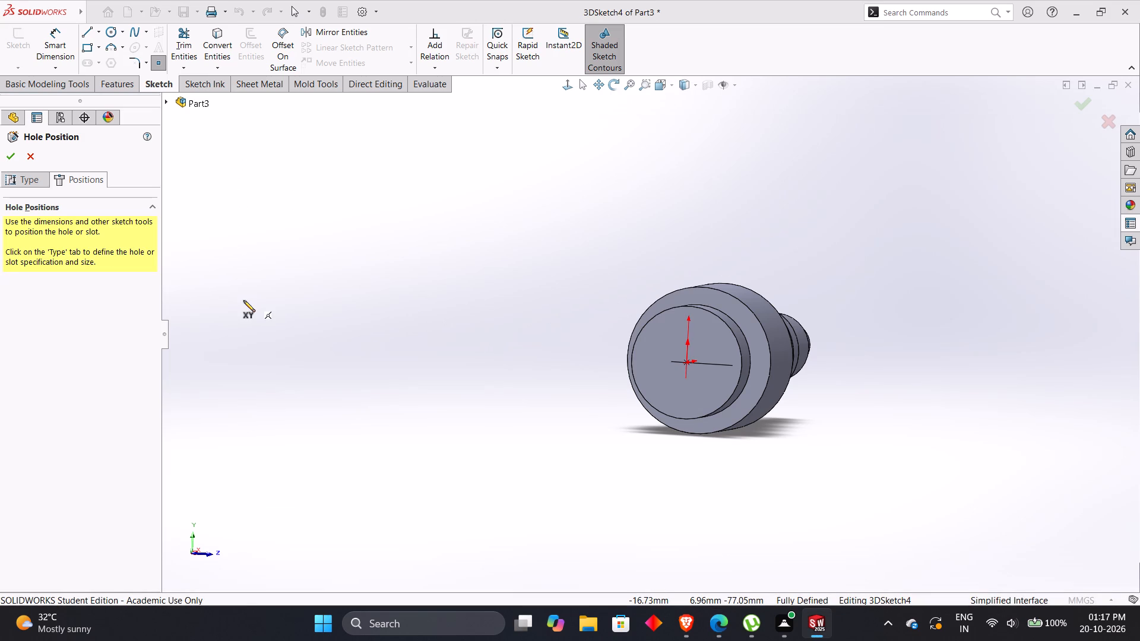
key(Escape)
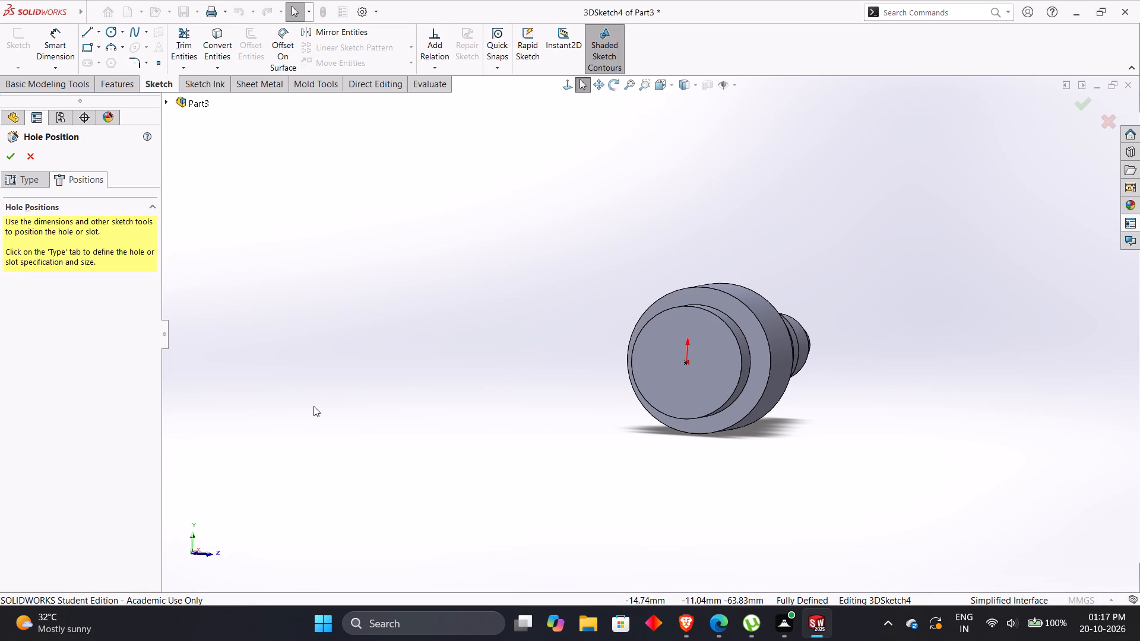
key(alt+Tab)
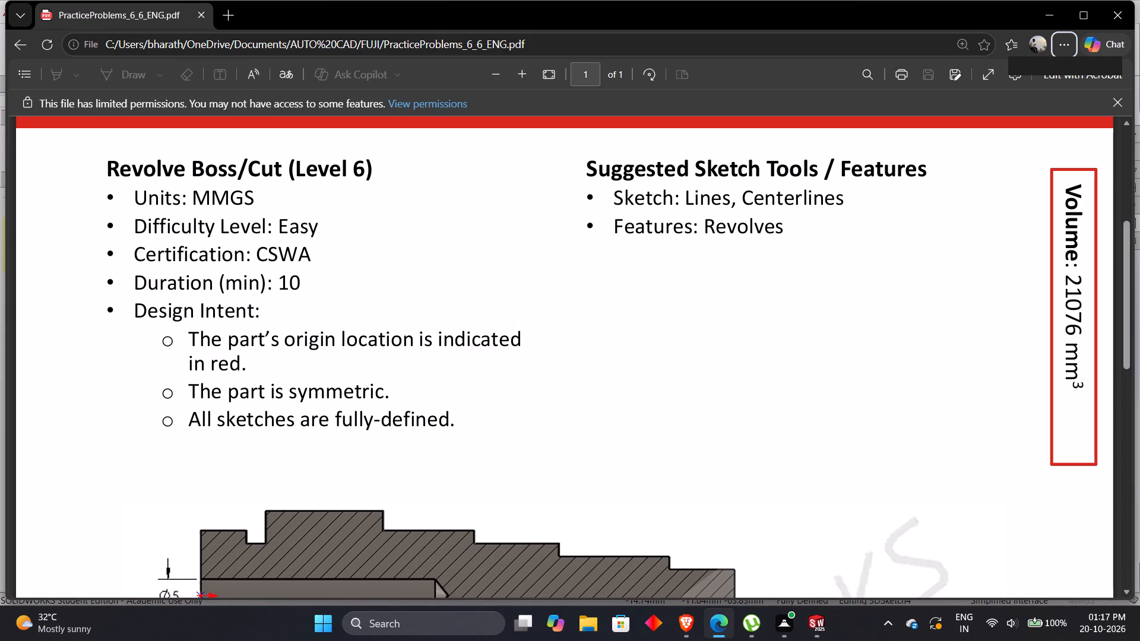
scroll(298, 474, down, 5)
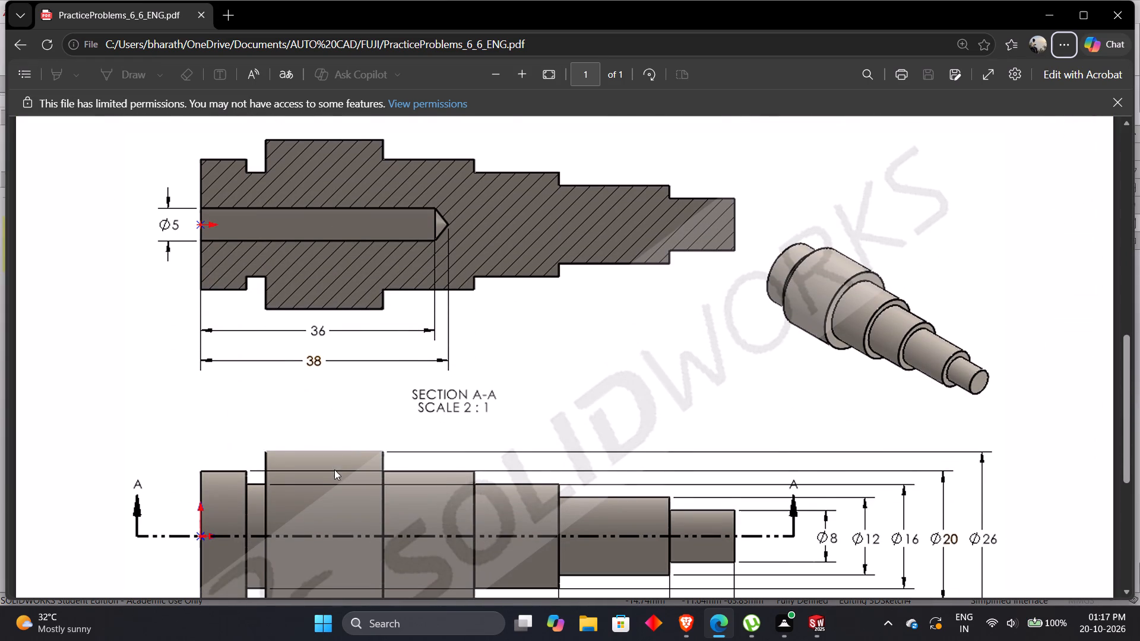
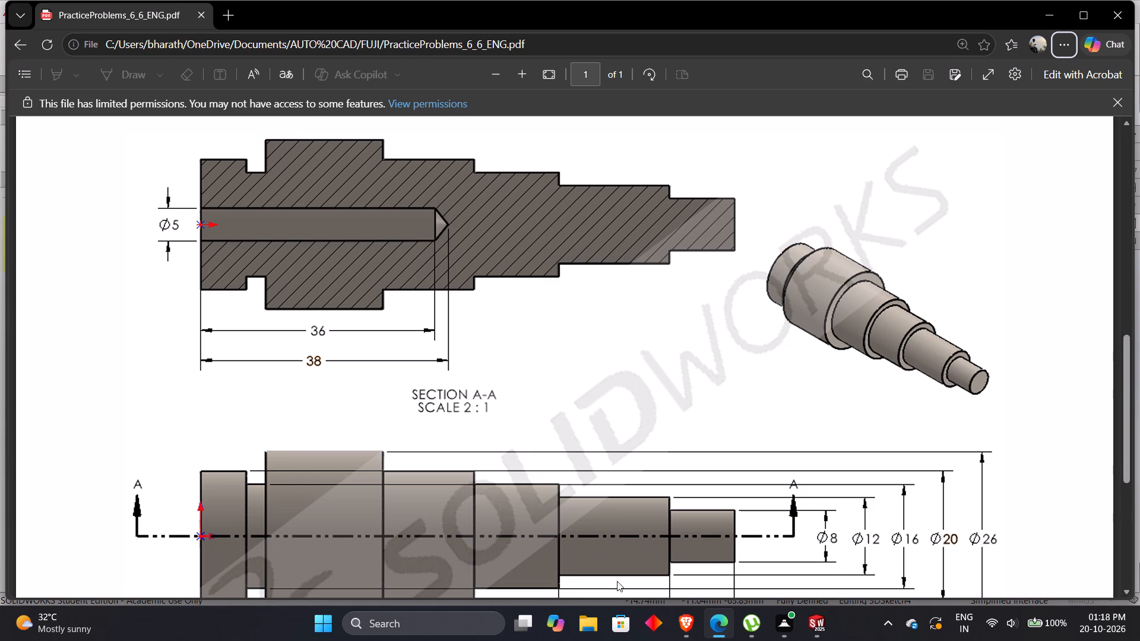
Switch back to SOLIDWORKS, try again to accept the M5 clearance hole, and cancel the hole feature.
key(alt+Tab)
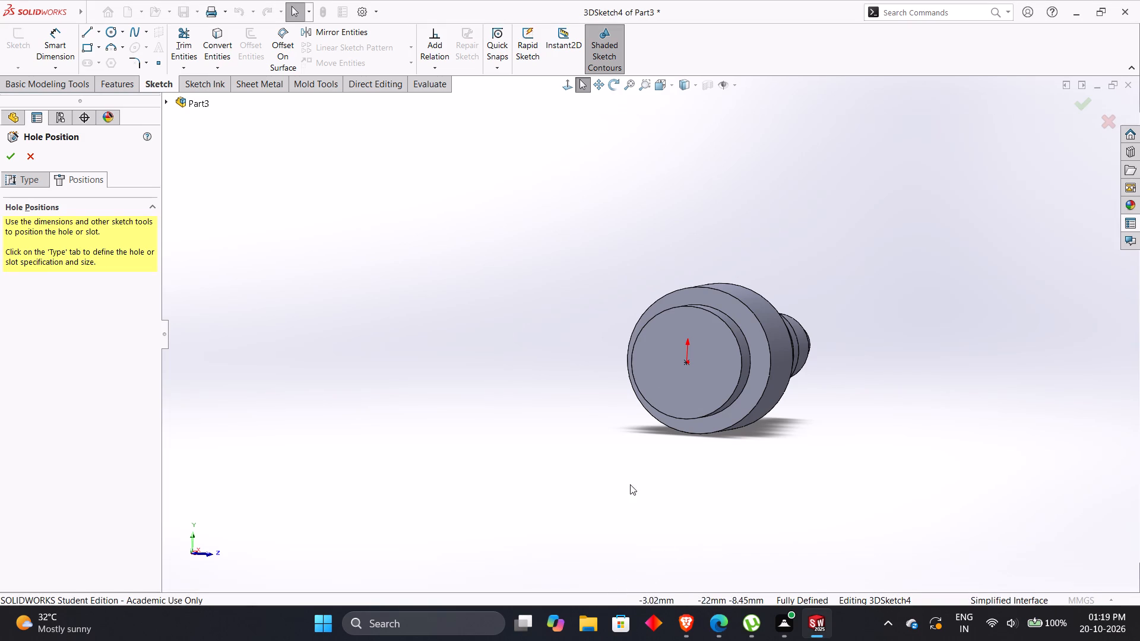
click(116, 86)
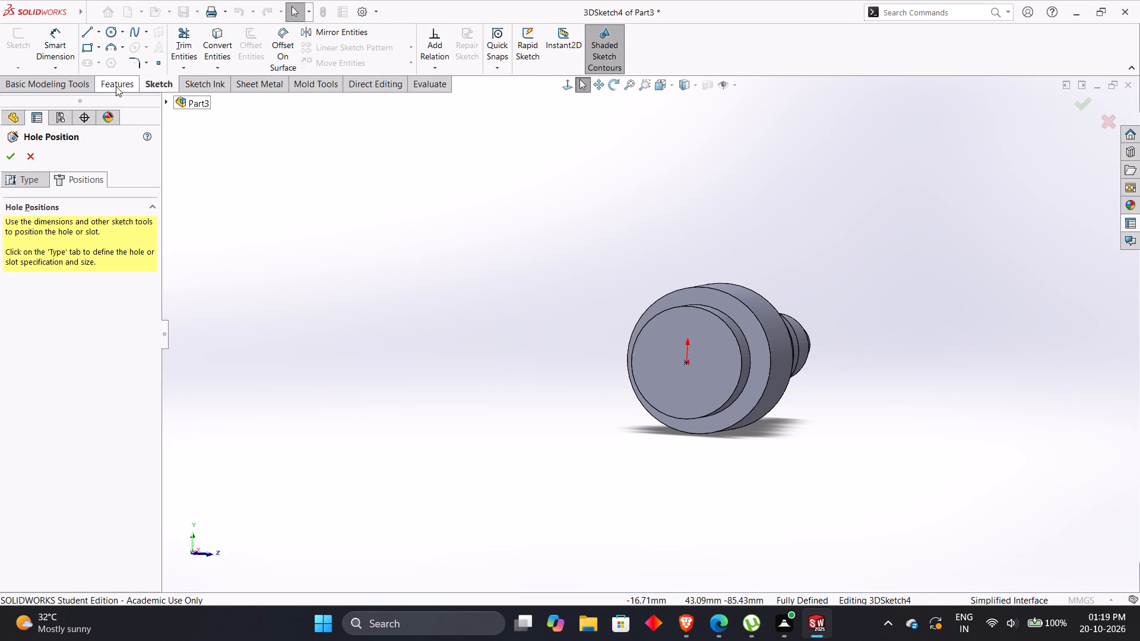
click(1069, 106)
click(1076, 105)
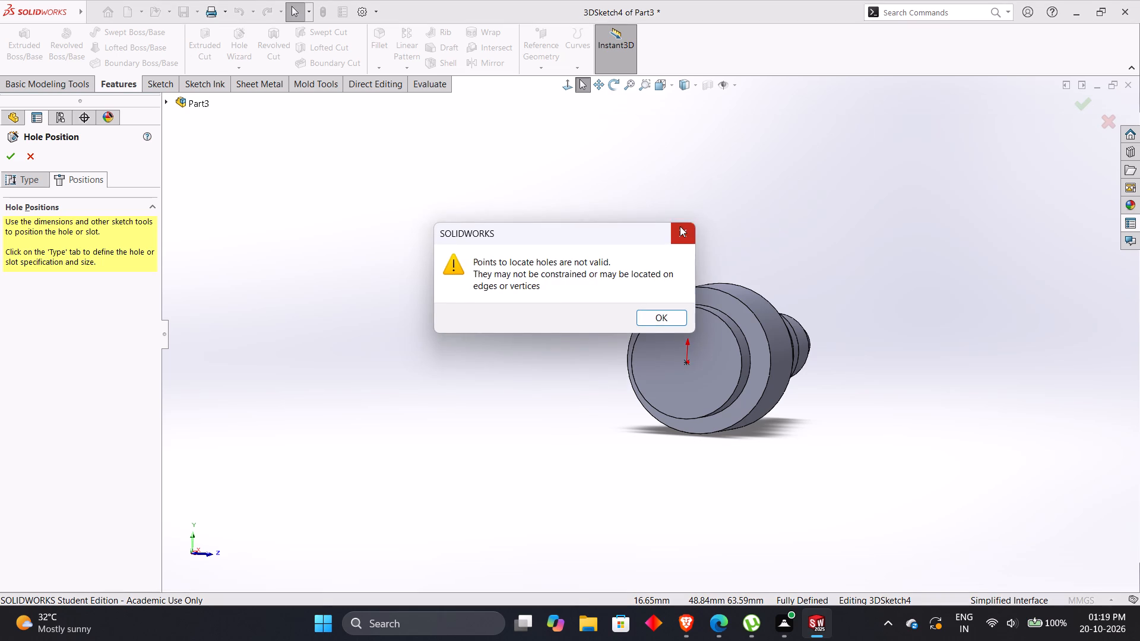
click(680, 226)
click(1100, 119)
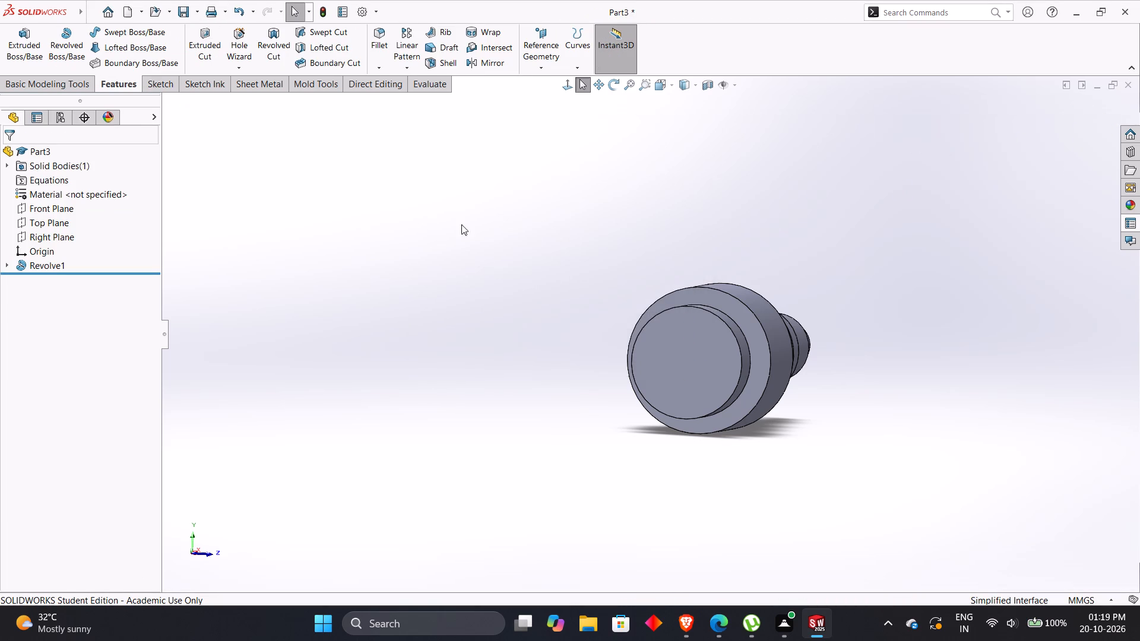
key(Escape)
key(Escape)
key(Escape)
Start a new Hole Wizard feature with the plain Hole type and the ANSI Metric standard.
click(238, 43)
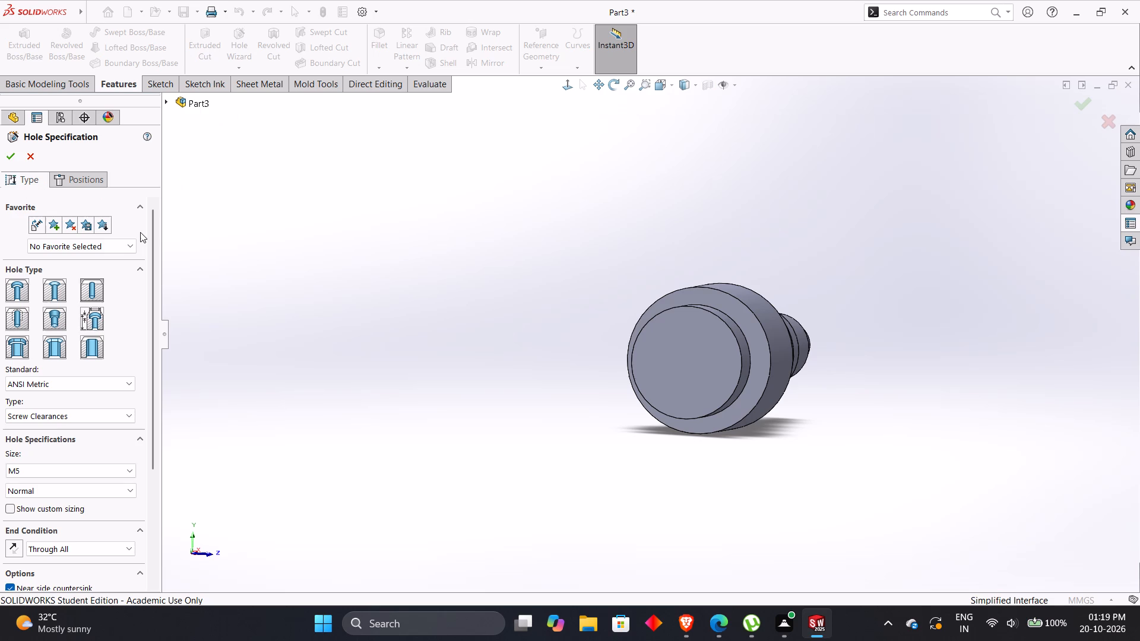
click(86, 287)
click(69, 385)
scroll(65, 396, up, 9)
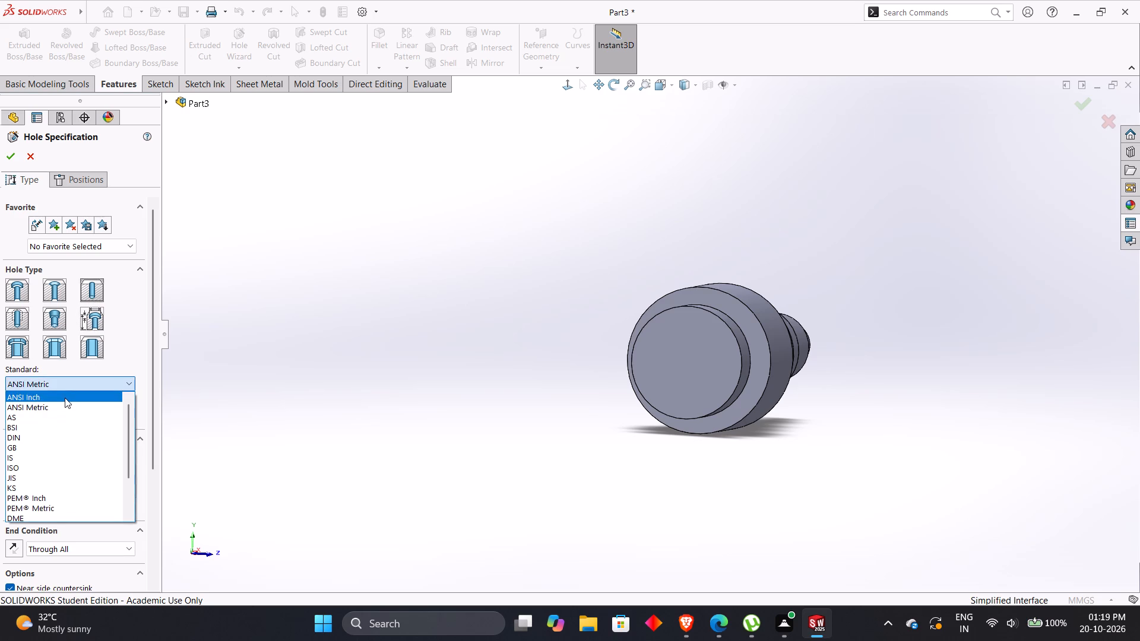
scroll(65, 412, down, 15)
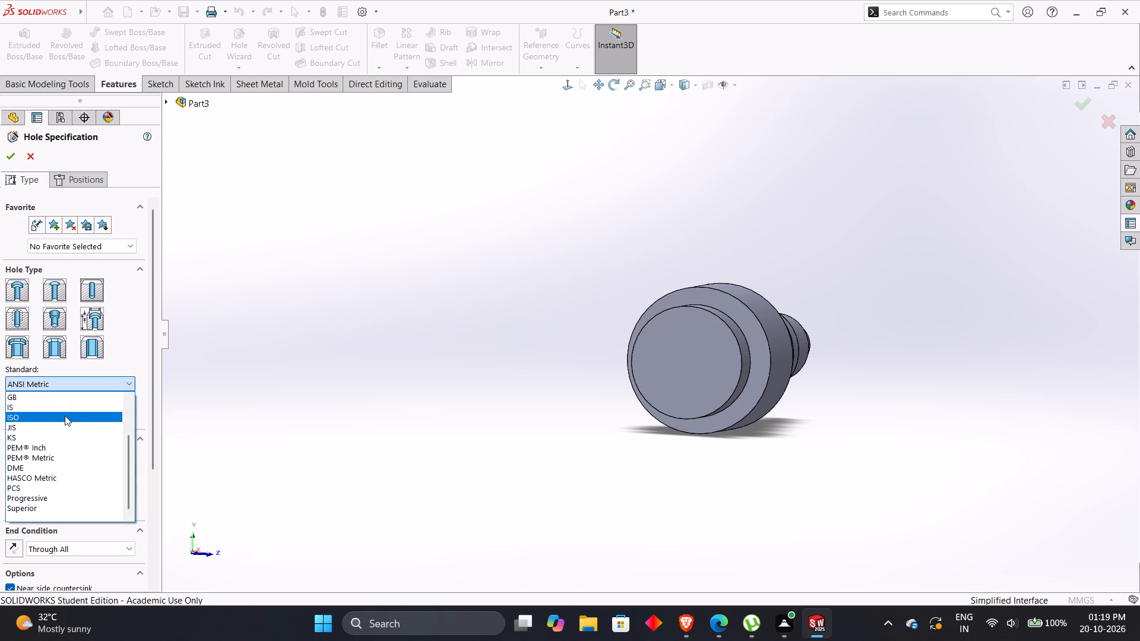
scroll(59, 494, up, 3)
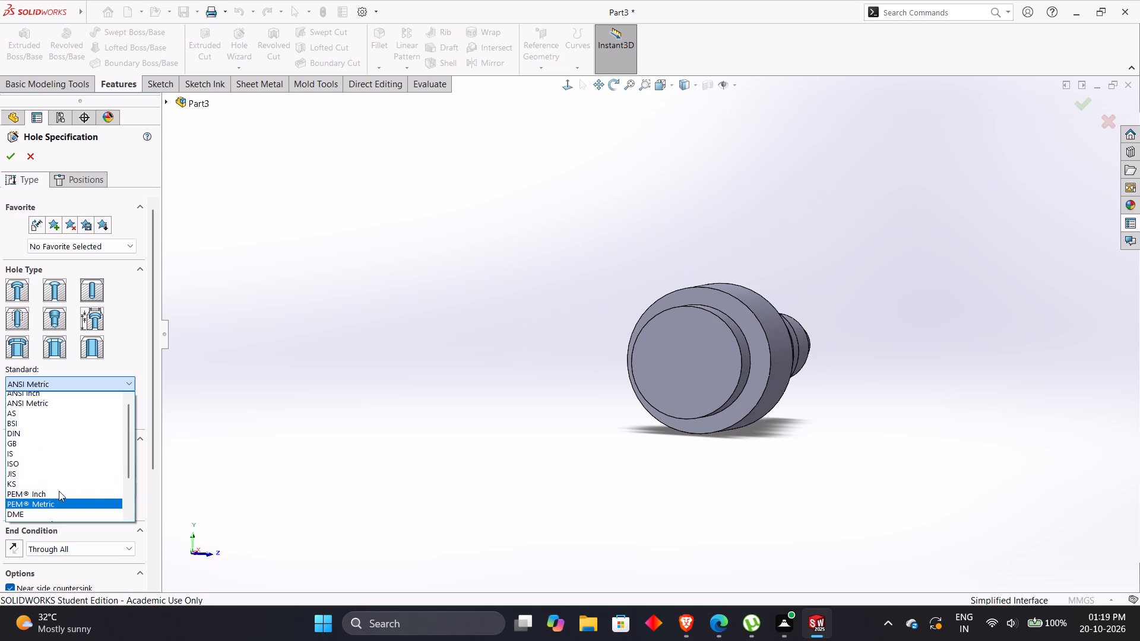
scroll(59, 491, up, 2)
scroll(55, 483, down, 1)
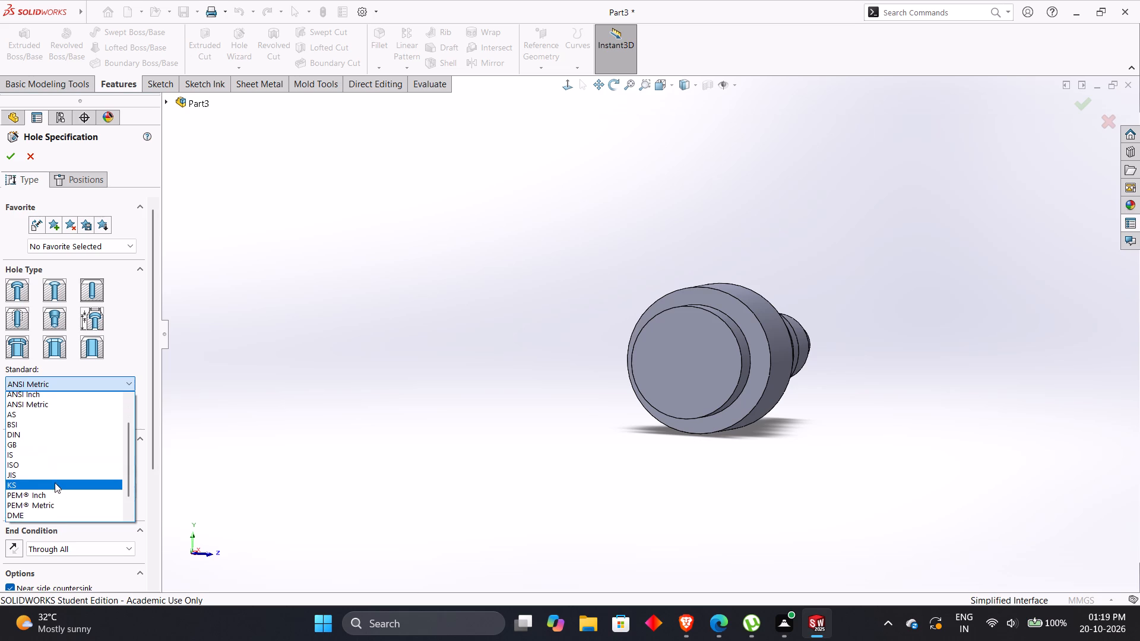
scroll(55, 483, down, 1)
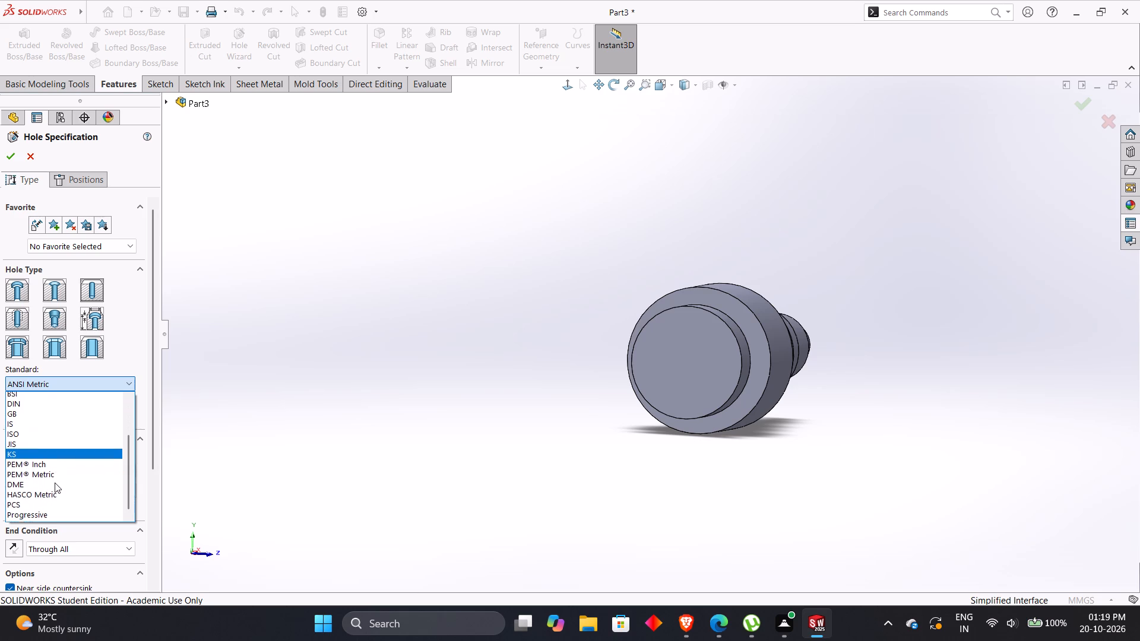
scroll(55, 483, down, 2)
scroll(56, 481, up, 4)
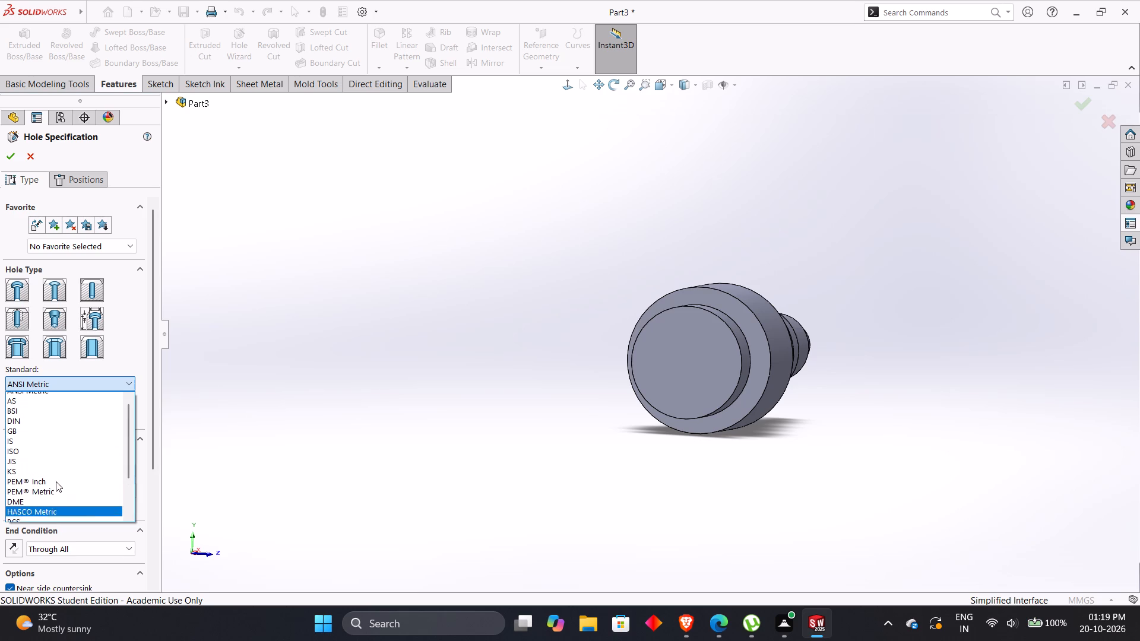
scroll(56, 480, up, 4)
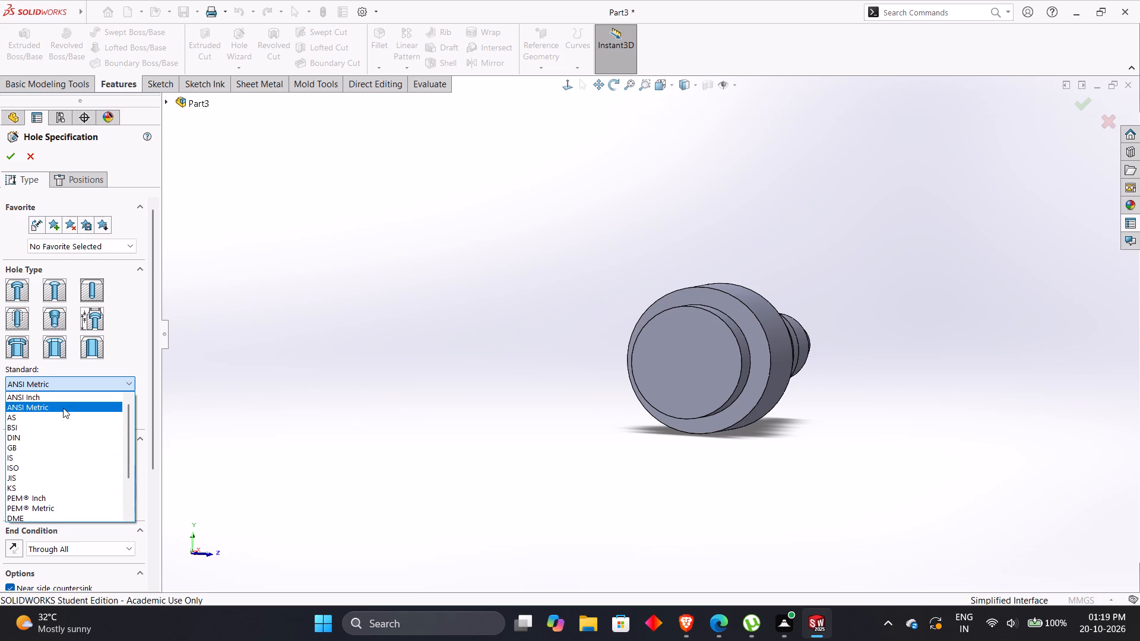
click(63, 408)
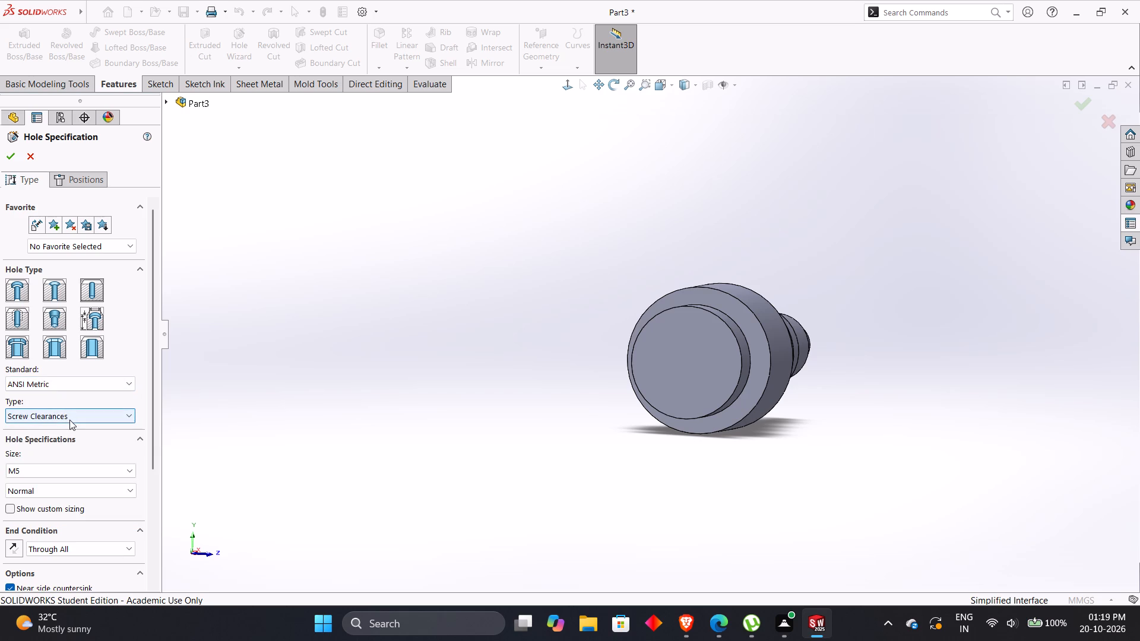
Check the hole's type, custom sizing and fit options, keeping Screw Clearances, size M5 and Normal fit.
click(70, 418)
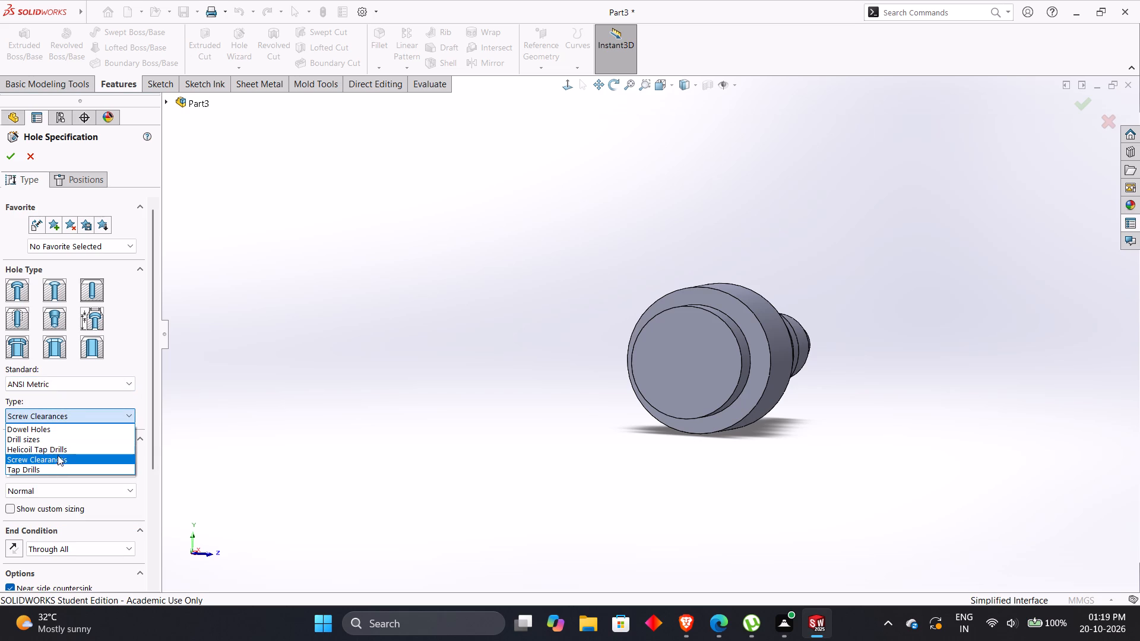
click(73, 410)
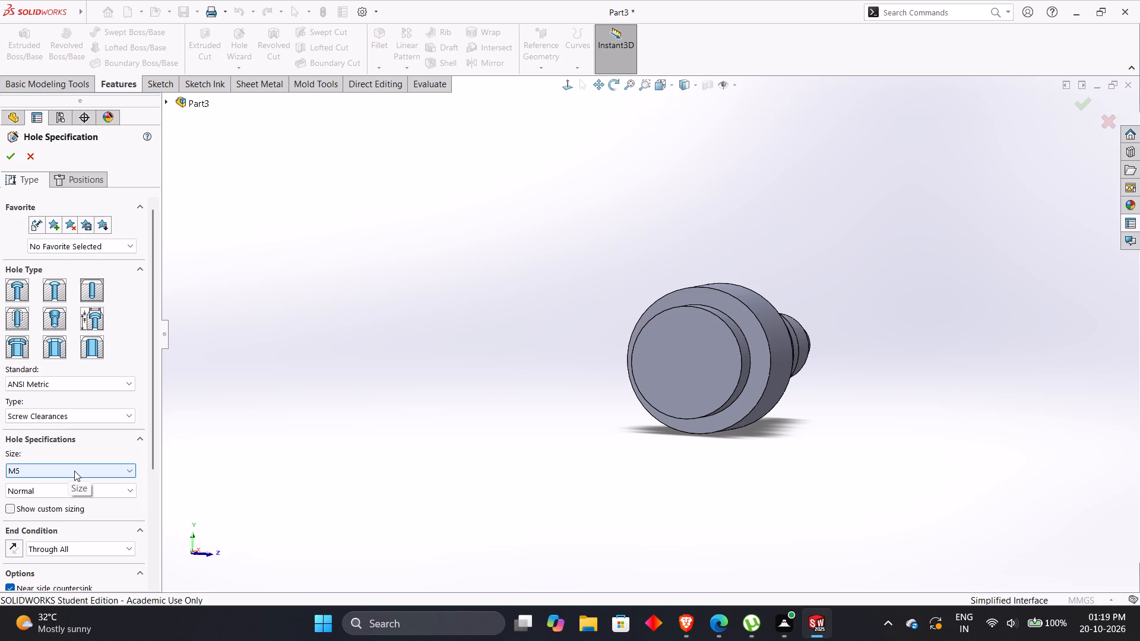
click(12, 509)
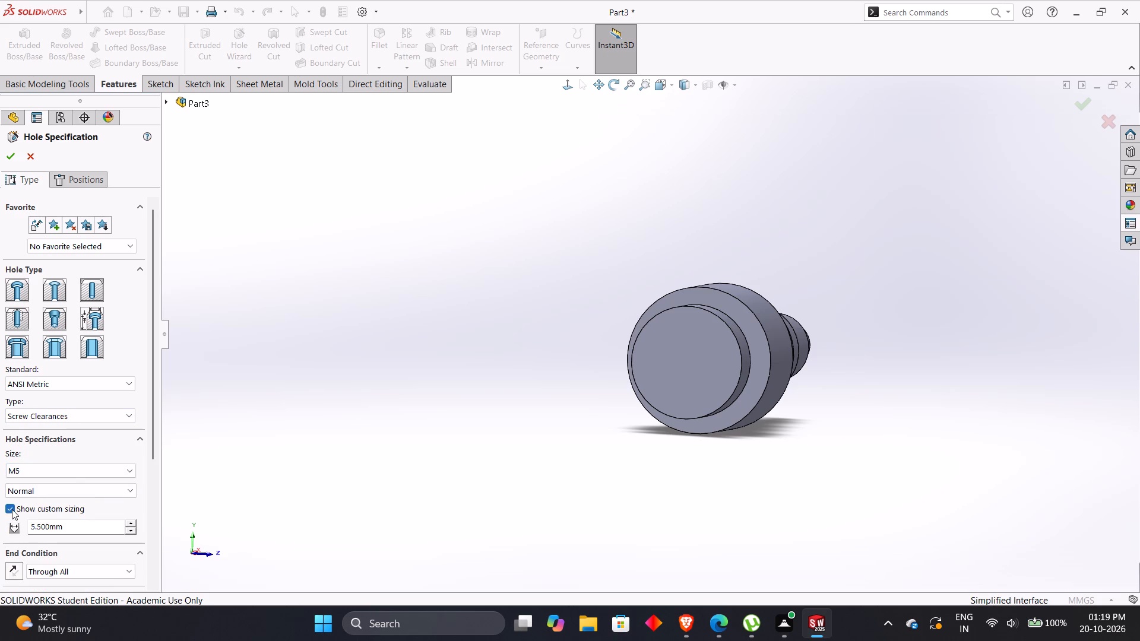
click(12, 509)
click(12, 509)
click(9, 508)
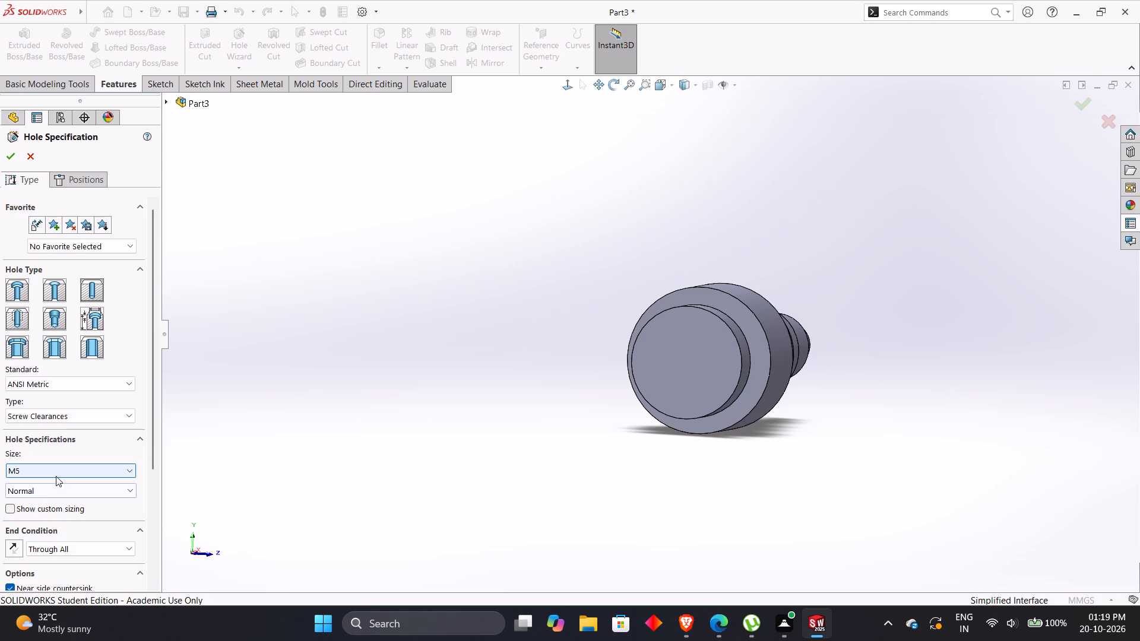
click(64, 494)
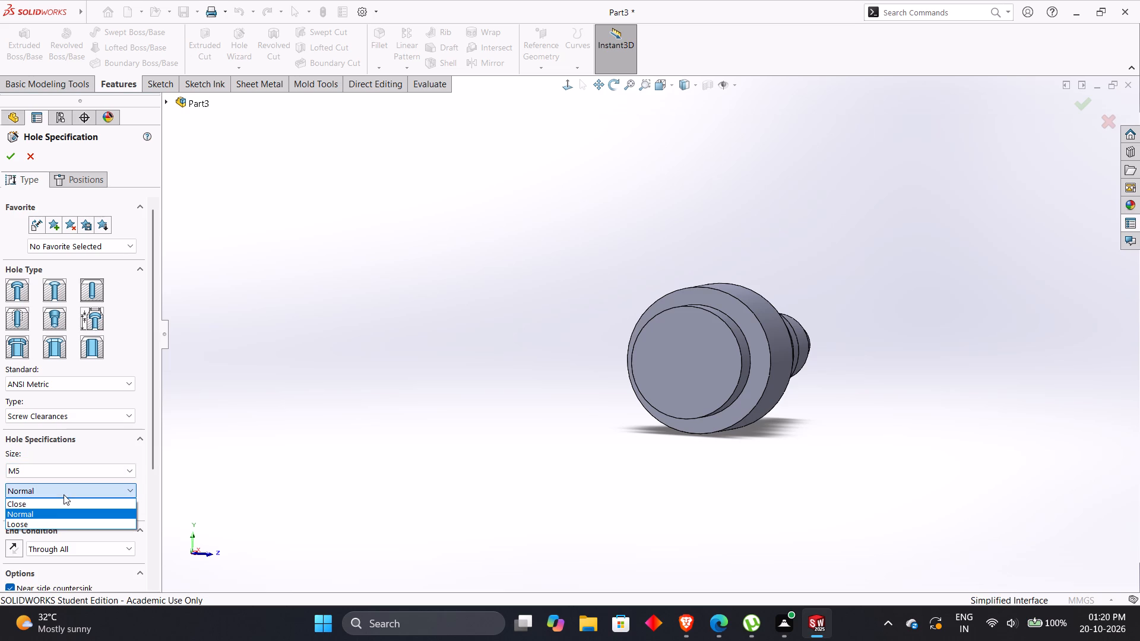
click(64, 494)
Set the hole's end condition to Blind, 38 mm deep, with the depth measured to the tip.
scroll(65, 513, down, 2)
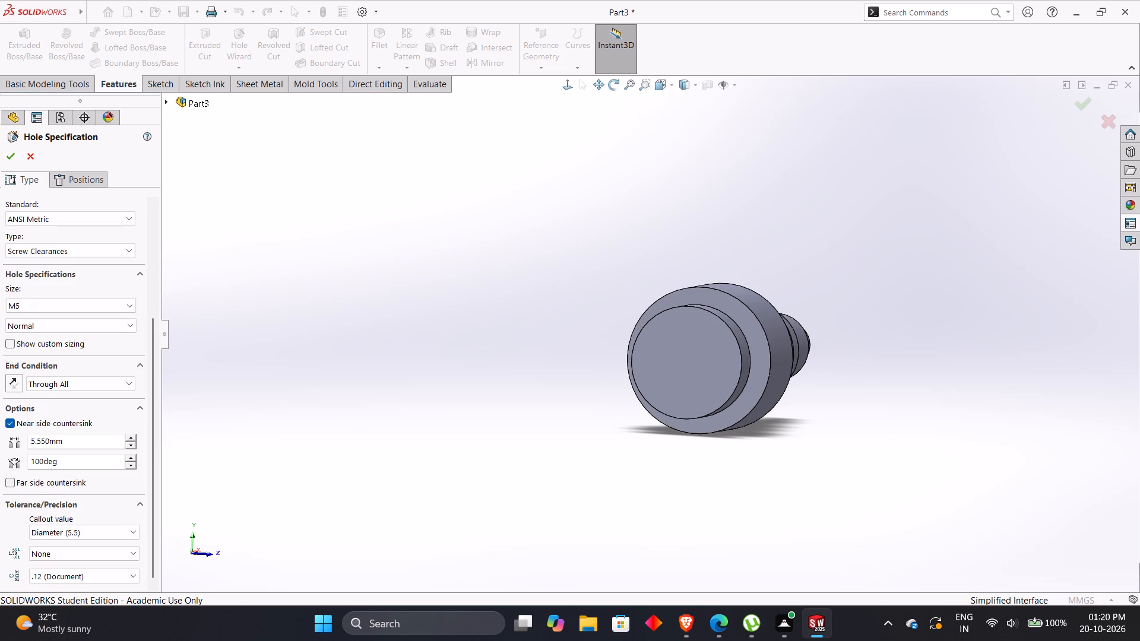
click(39, 386)
click(39, 401)
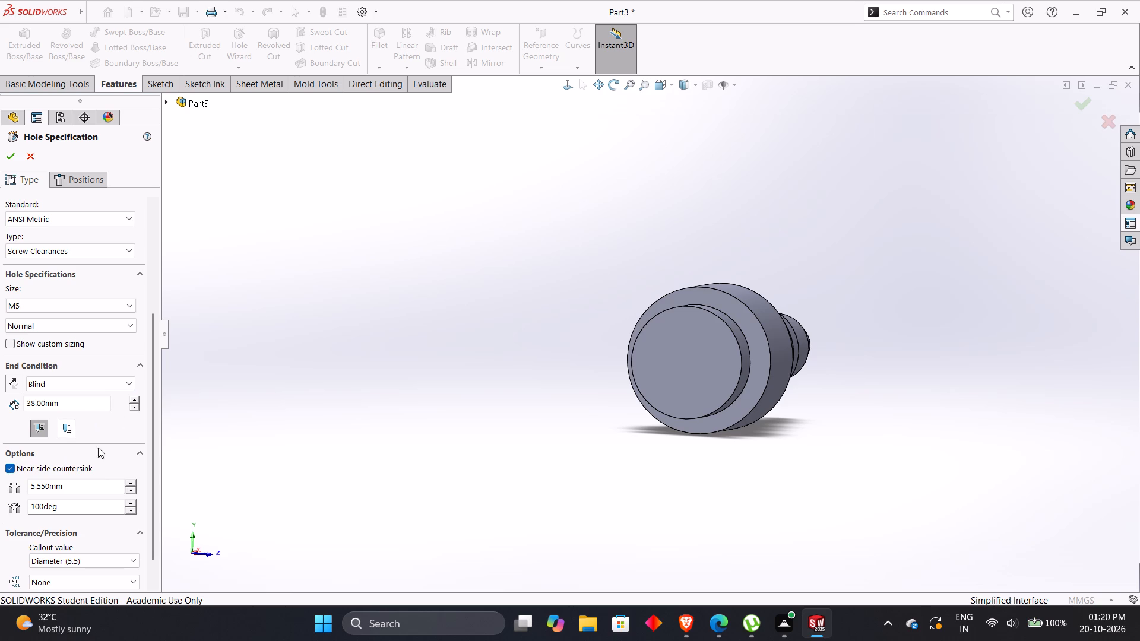
click(70, 428)
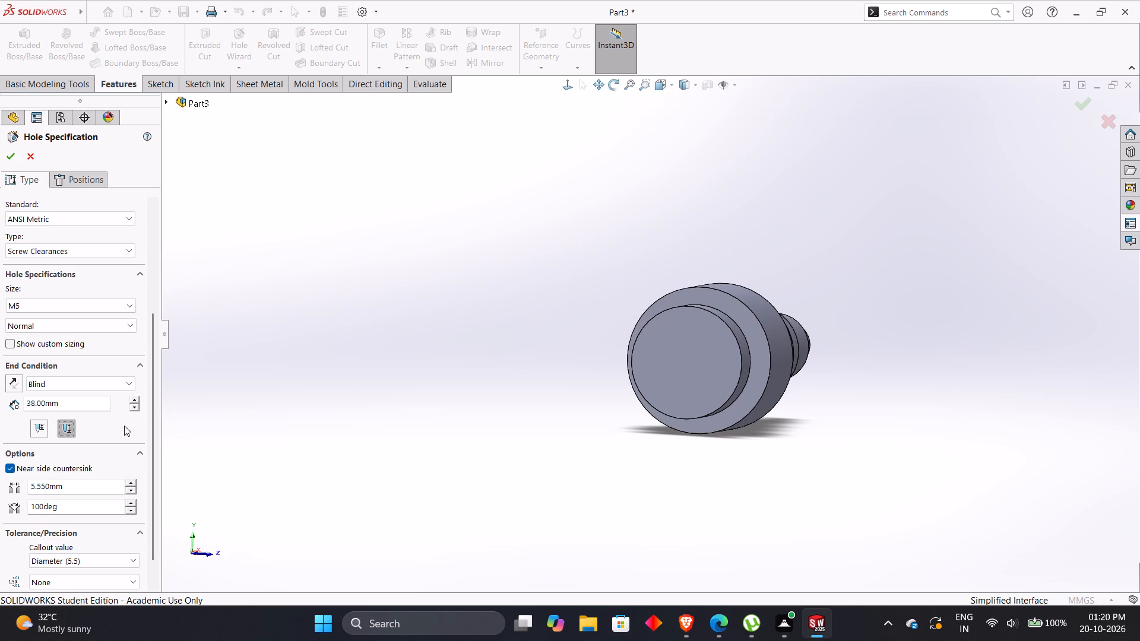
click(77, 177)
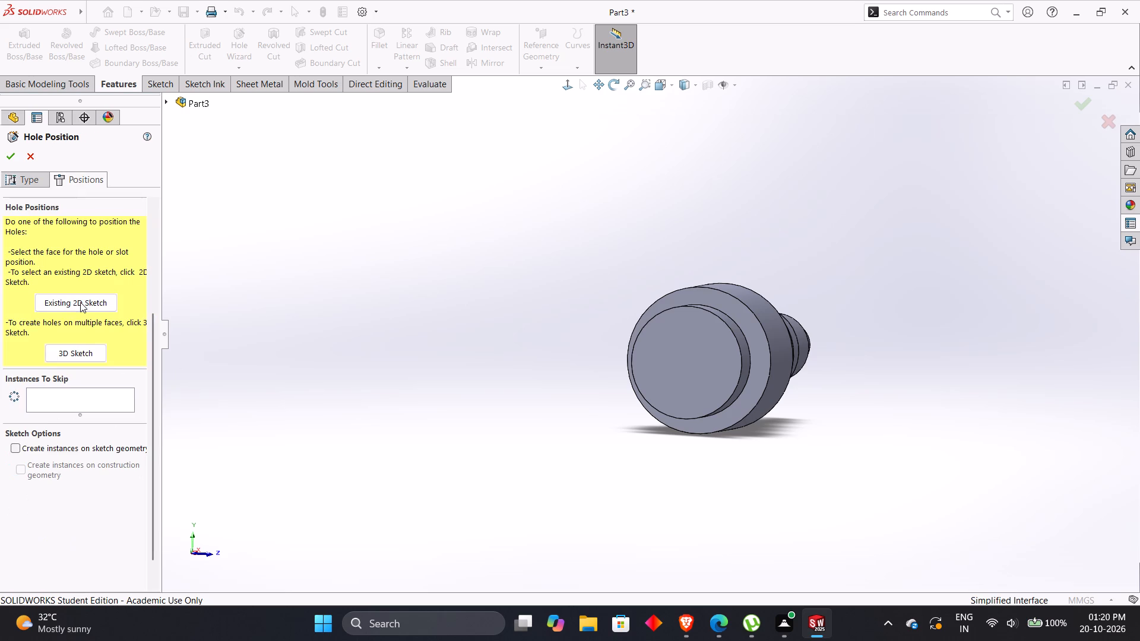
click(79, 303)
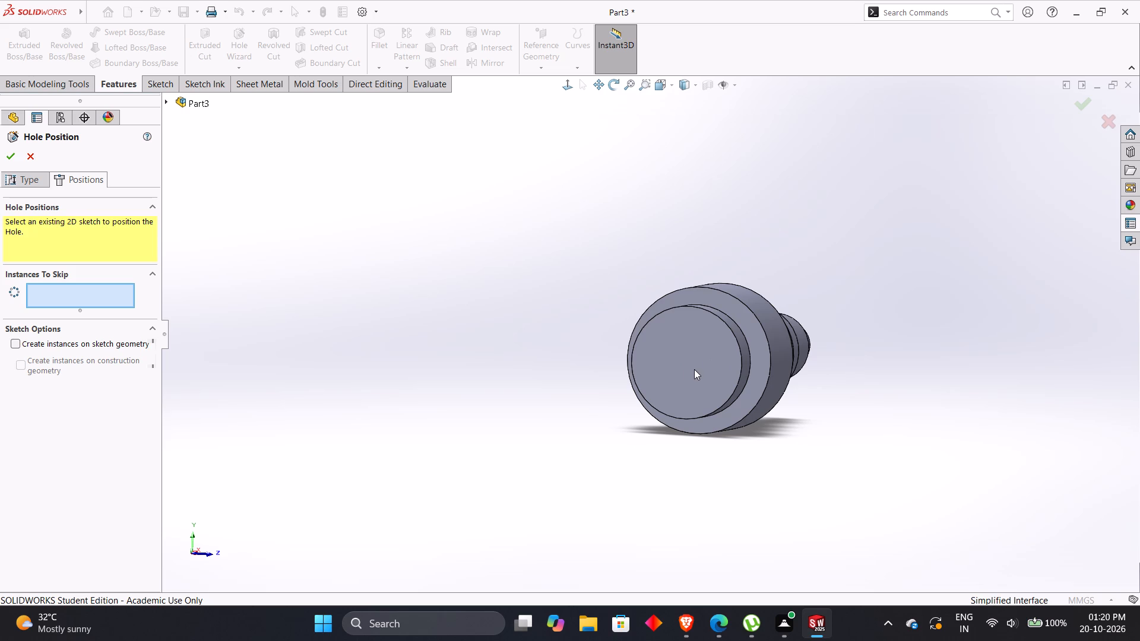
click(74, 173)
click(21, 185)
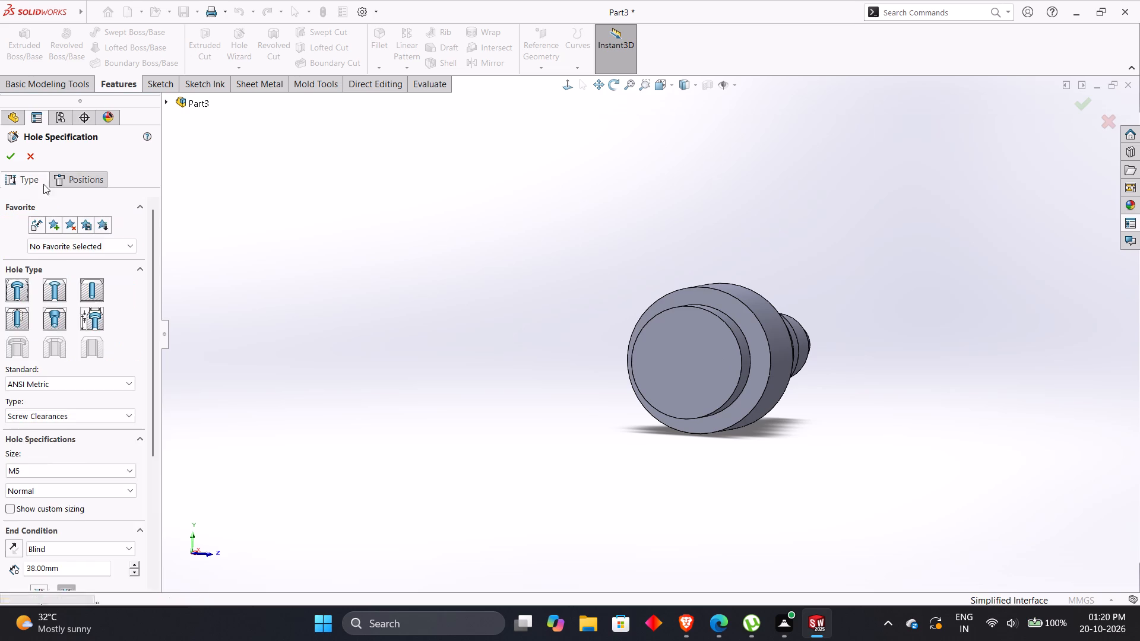
Position the hole using a 3D sketch and place a point at the origin on the shaft's end face.
click(81, 182)
click(58, 350)
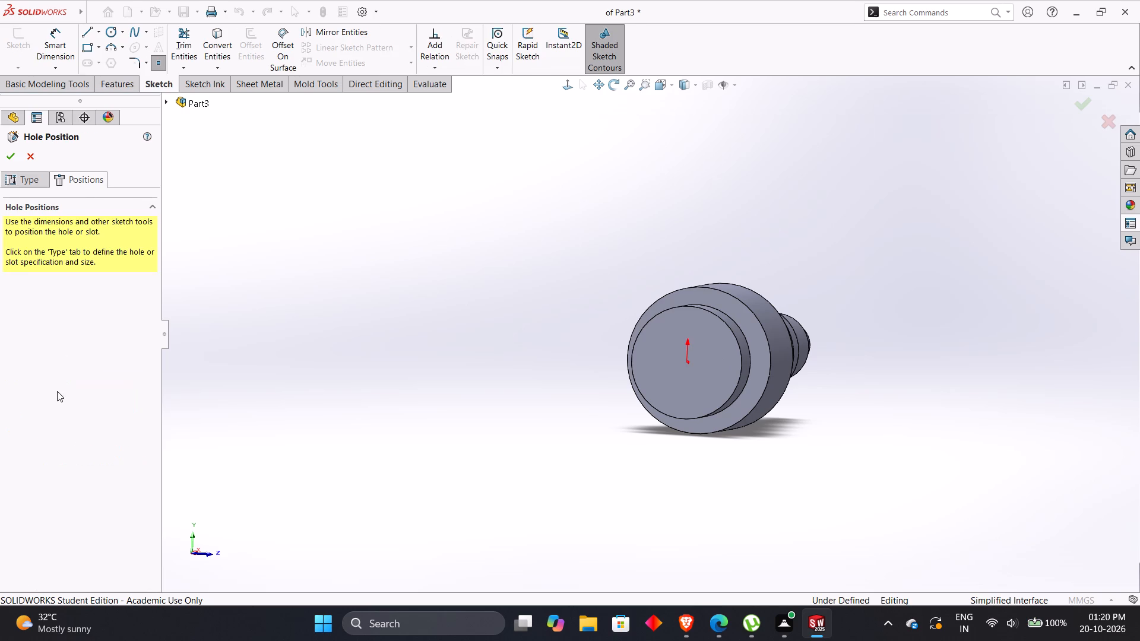
middle_drag(689, 367, 718, 350)
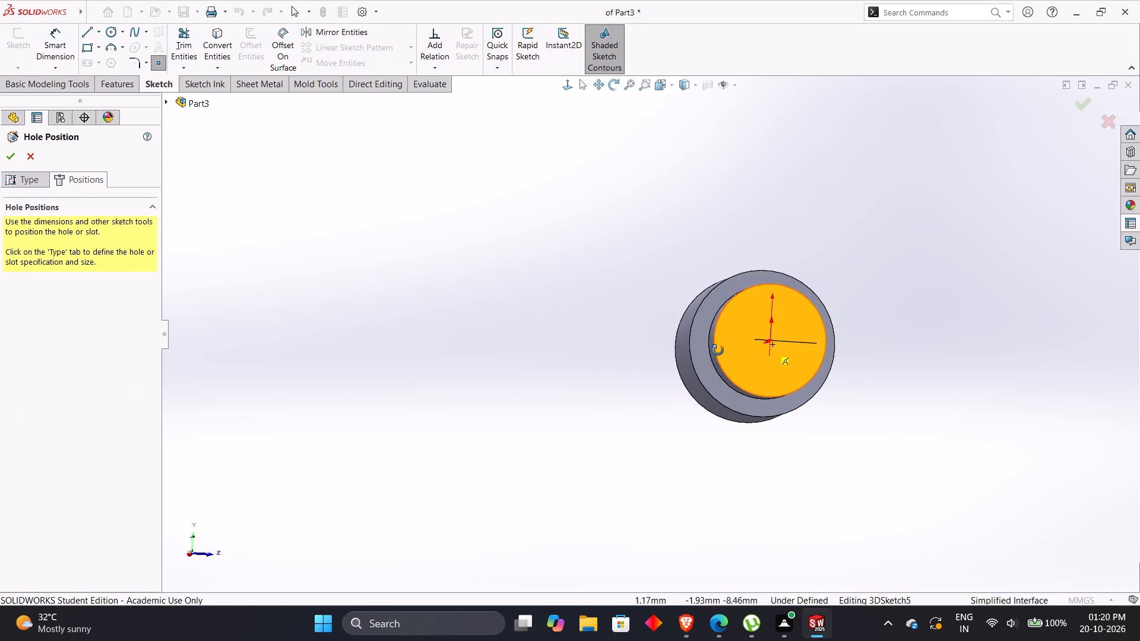
middle_drag(718, 350, 739, 364)
scroll(788, 376, down, 3)
scroll(879, 355, down, 5)
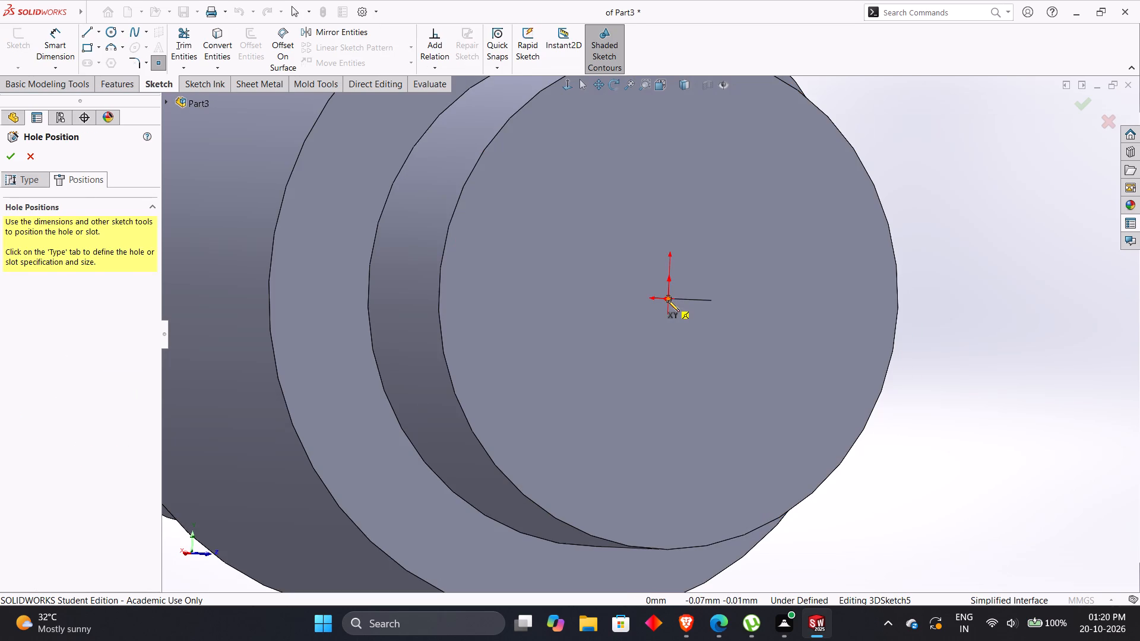
click(668, 300)
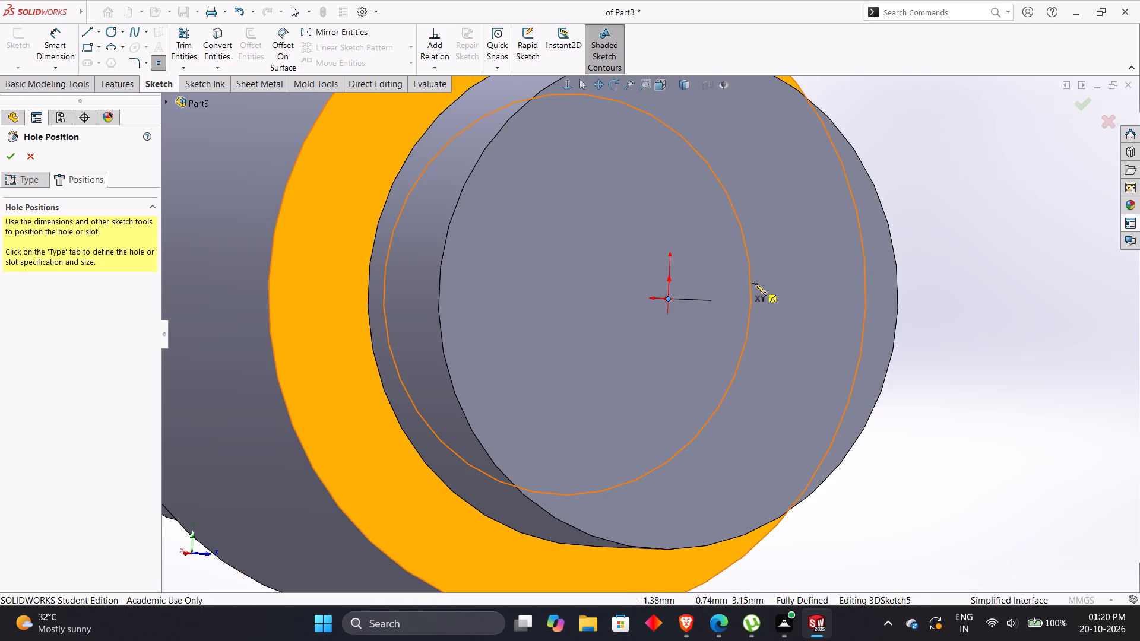
Place a second hole point off-centre on the end face, move it onto the origin, and accept the hole.
click(755, 284)
middle_drag(658, 305, 622, 308)
key(Escape)
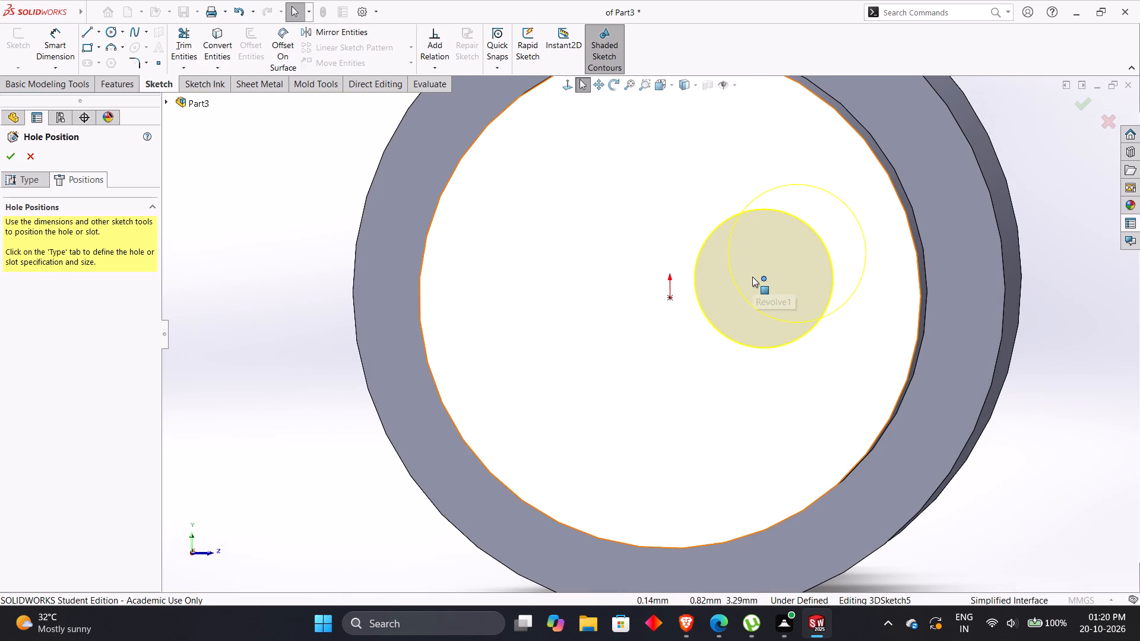
drag(761, 277, 670, 299)
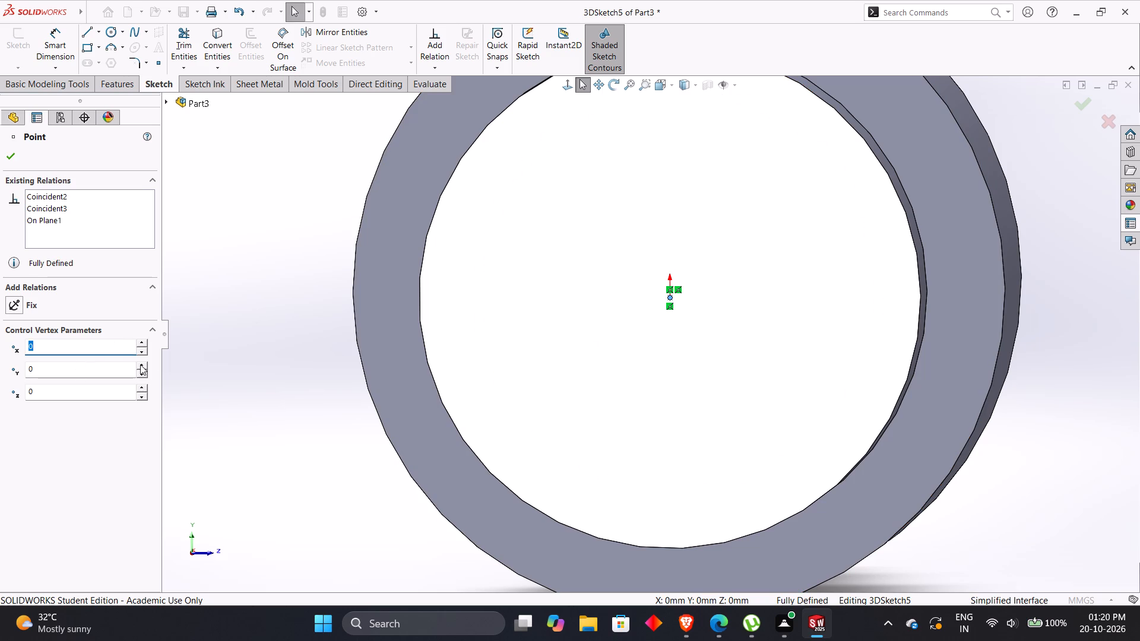
click(8, 156)
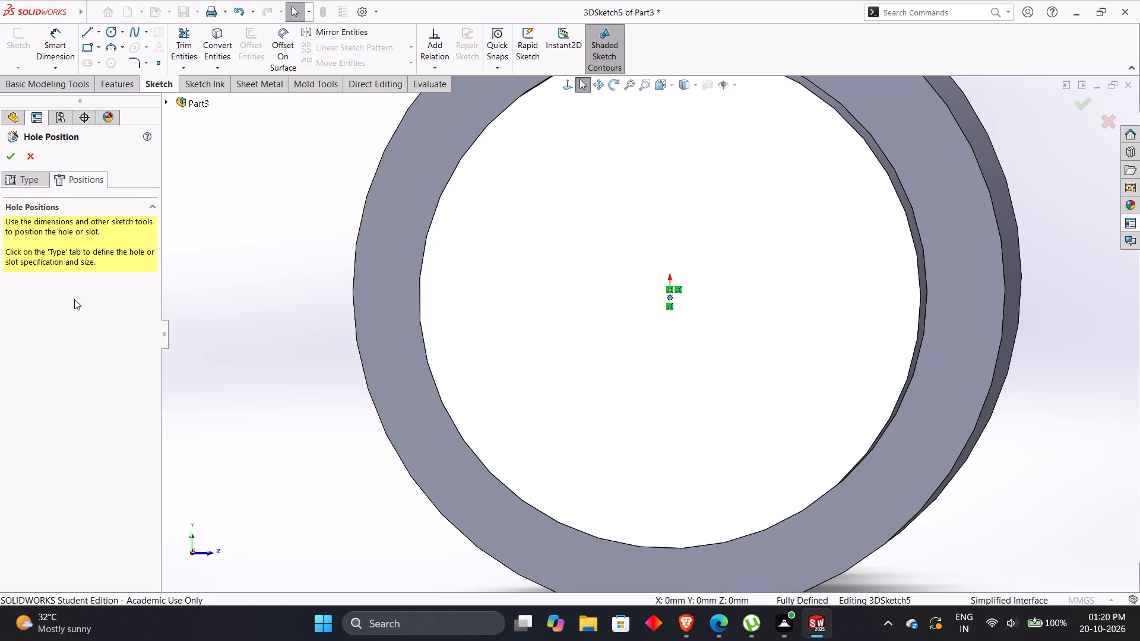
click(8, 160)
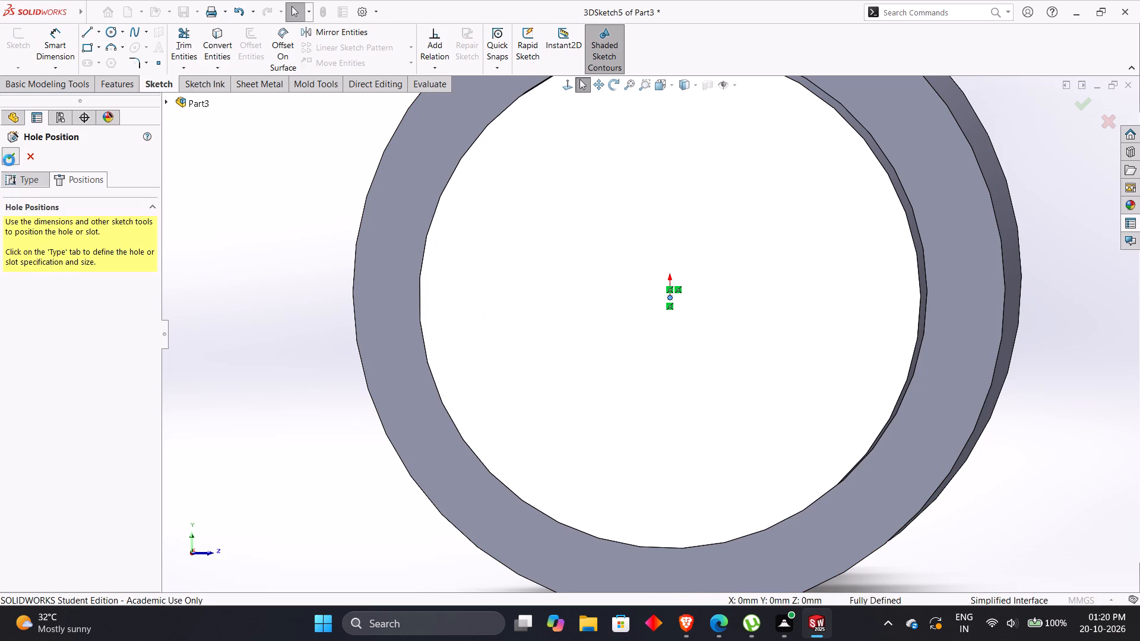
Create a planar section view of the shaft through the Front Plane to expose the blind bore.
middle_click(284, 372)
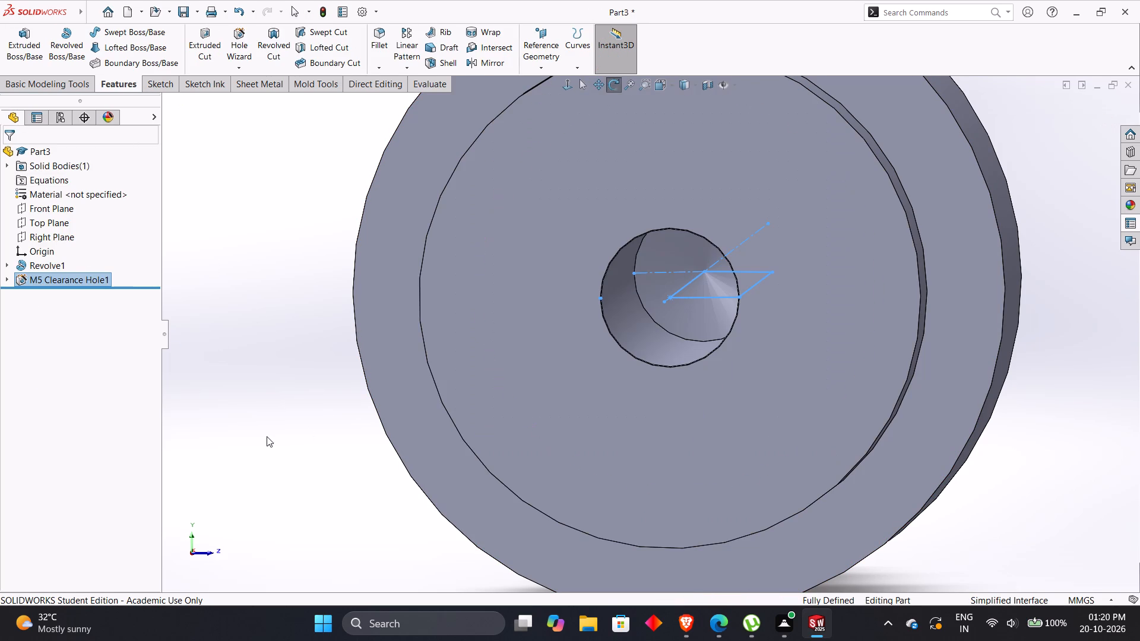
click(277, 418)
middle_drag(278, 415, 230, 412)
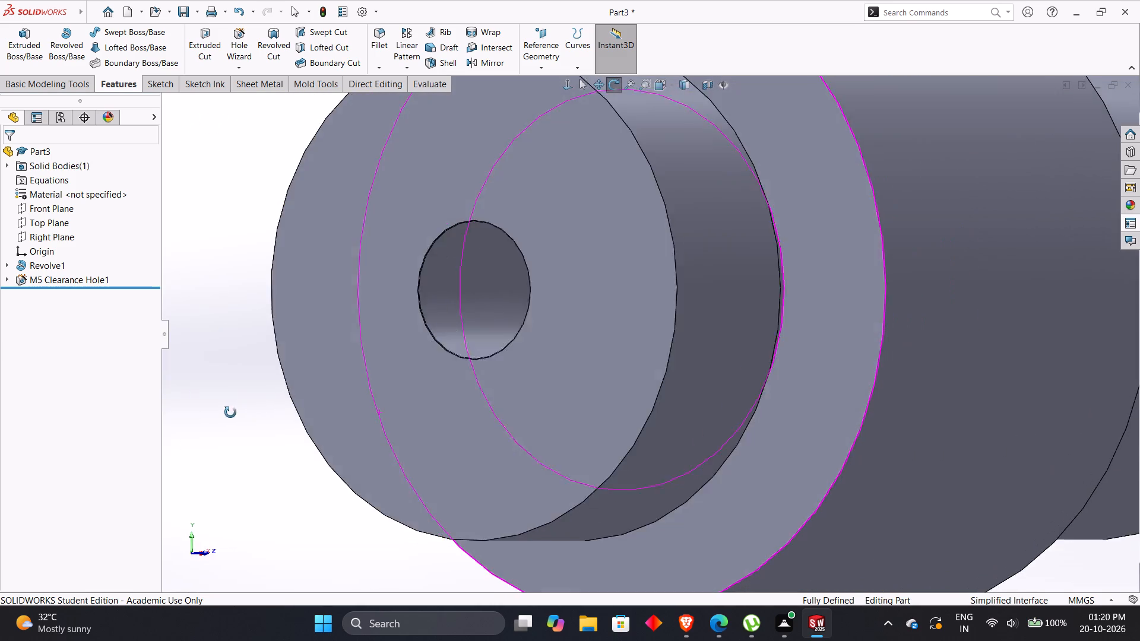
middle_drag(230, 412, 228, 412)
scroll(586, 395, up, 7)
key(ctrl+1)
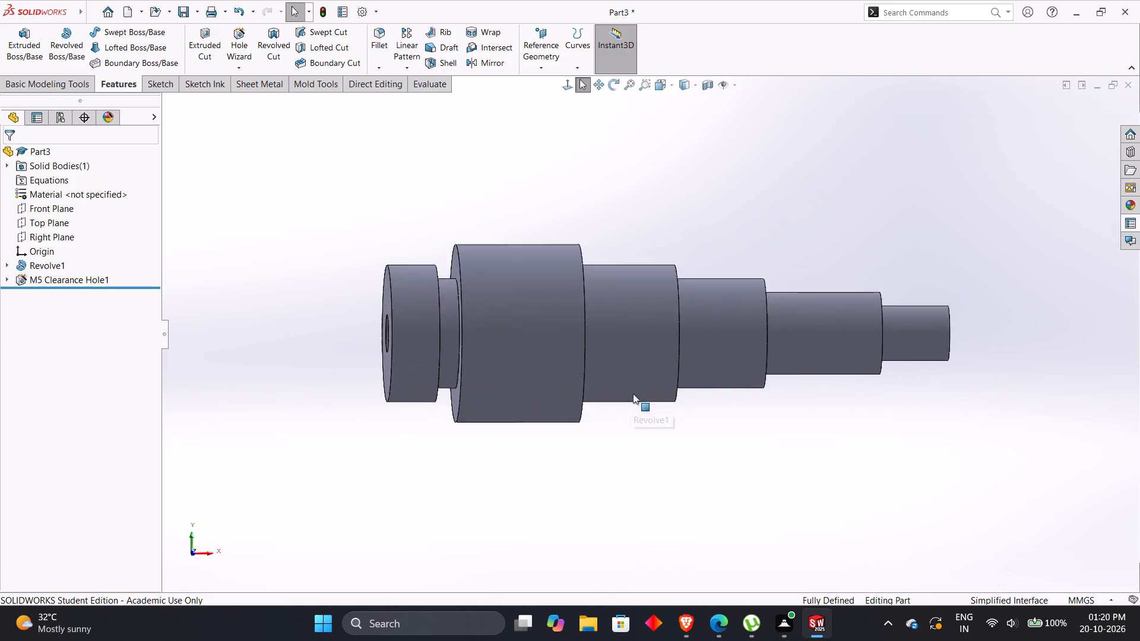
click(707, 80)
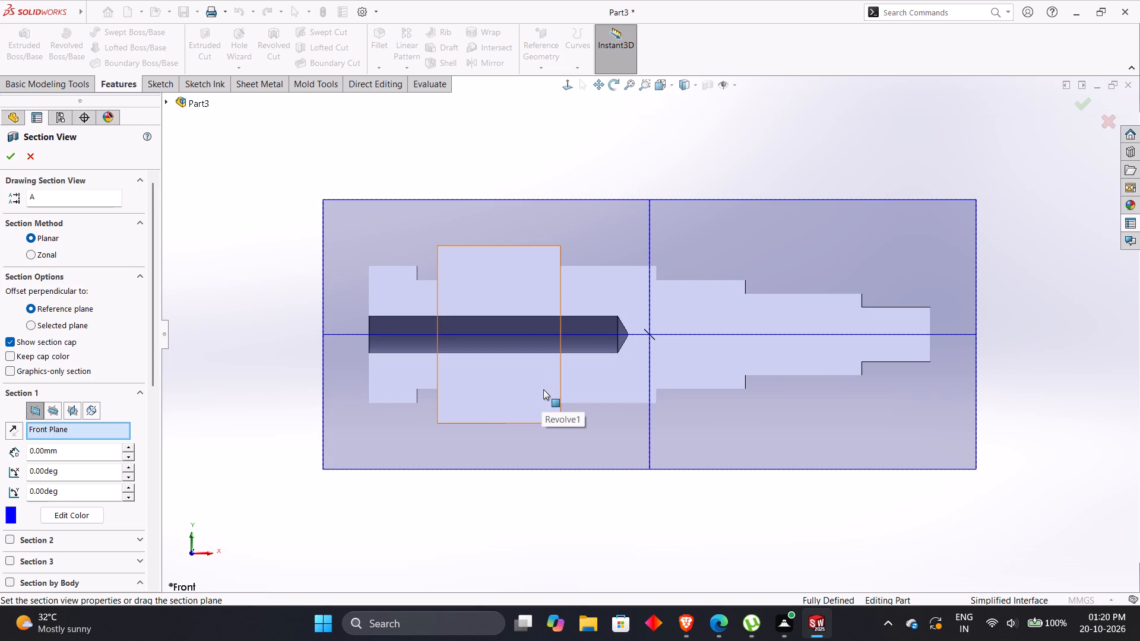
click(251, 296)
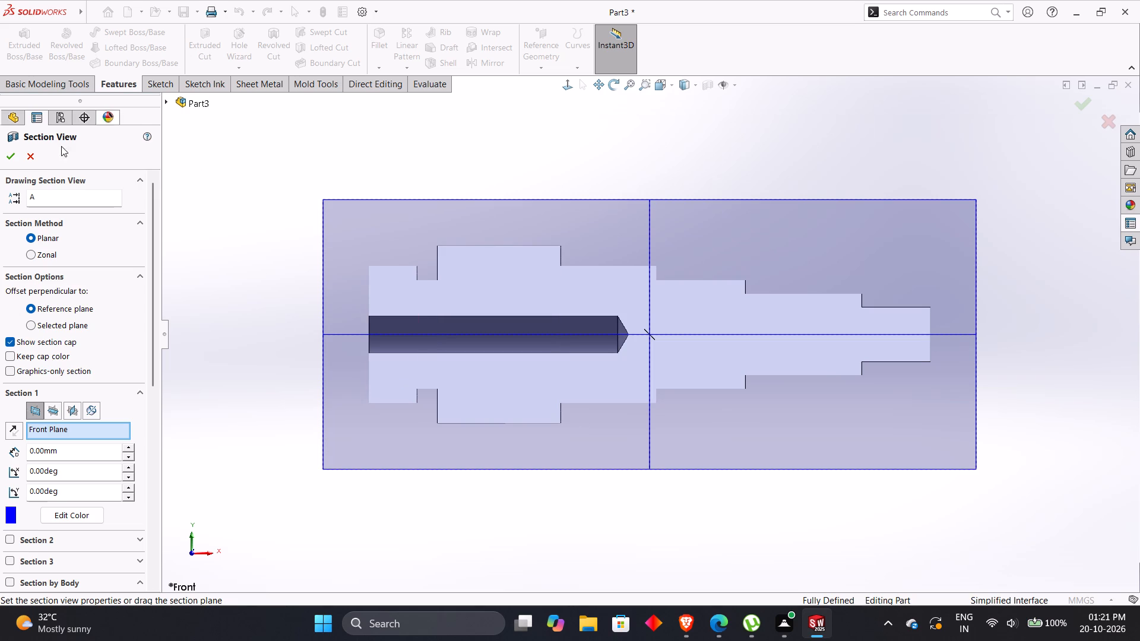
click(6, 156)
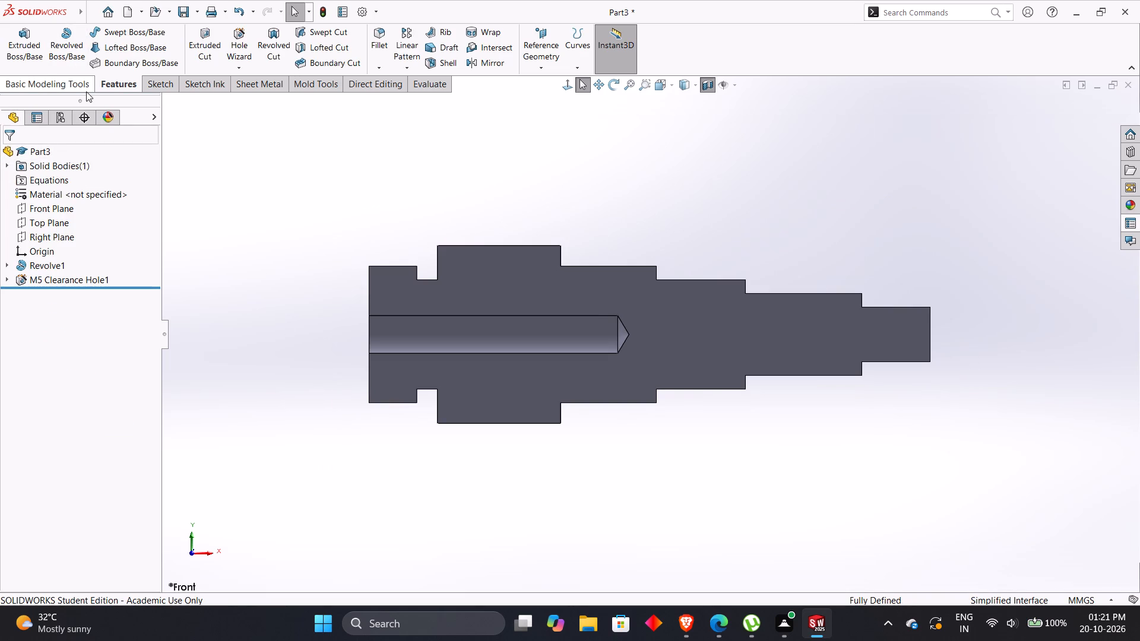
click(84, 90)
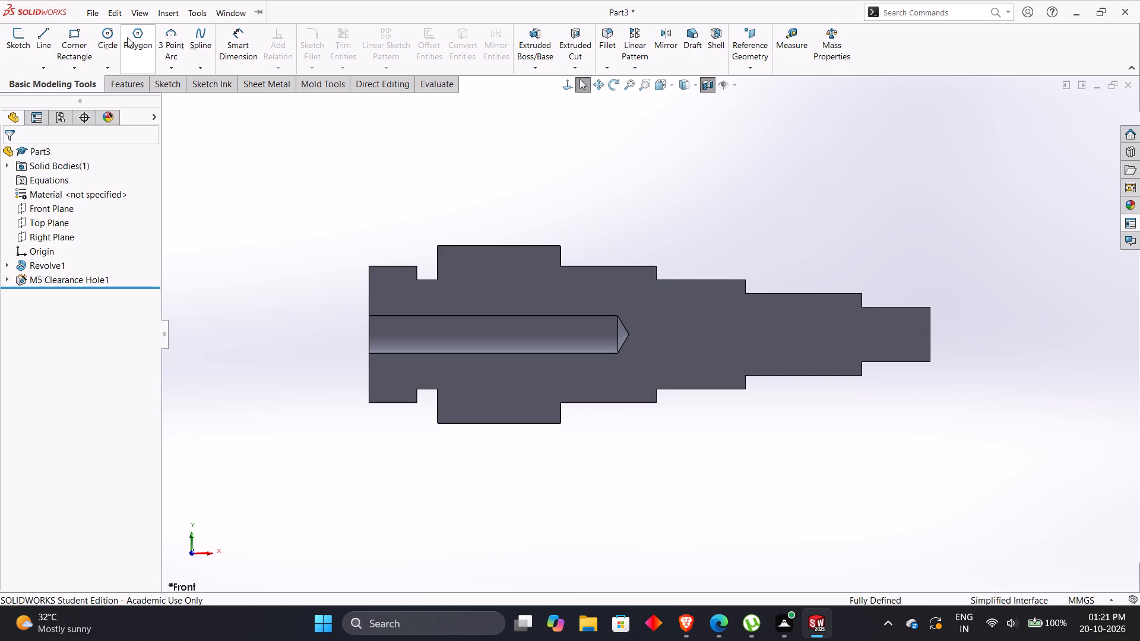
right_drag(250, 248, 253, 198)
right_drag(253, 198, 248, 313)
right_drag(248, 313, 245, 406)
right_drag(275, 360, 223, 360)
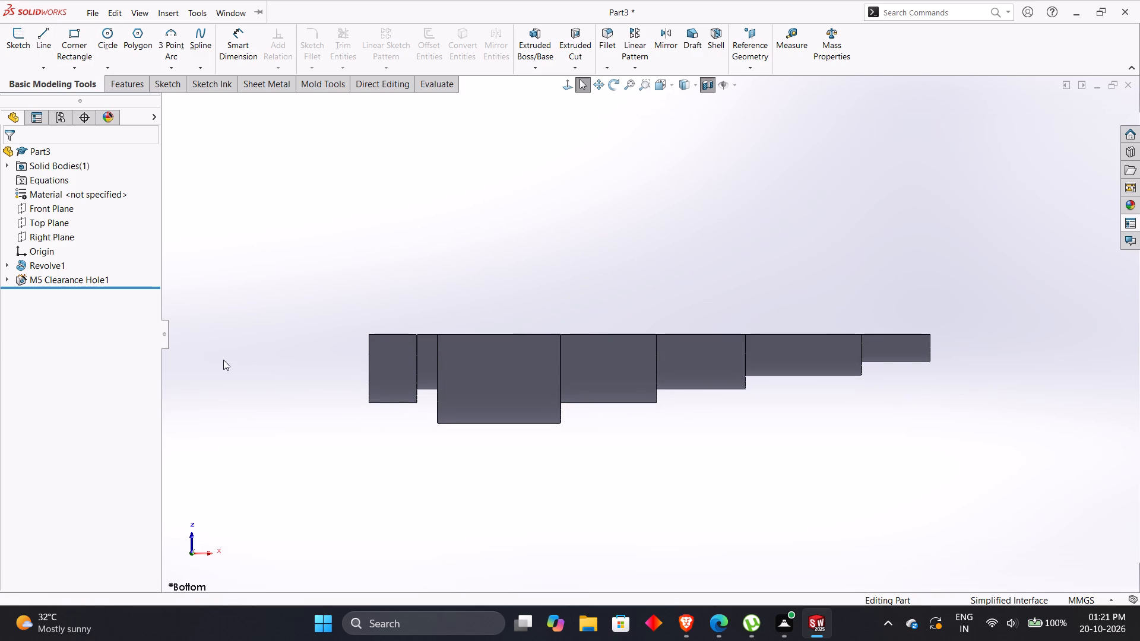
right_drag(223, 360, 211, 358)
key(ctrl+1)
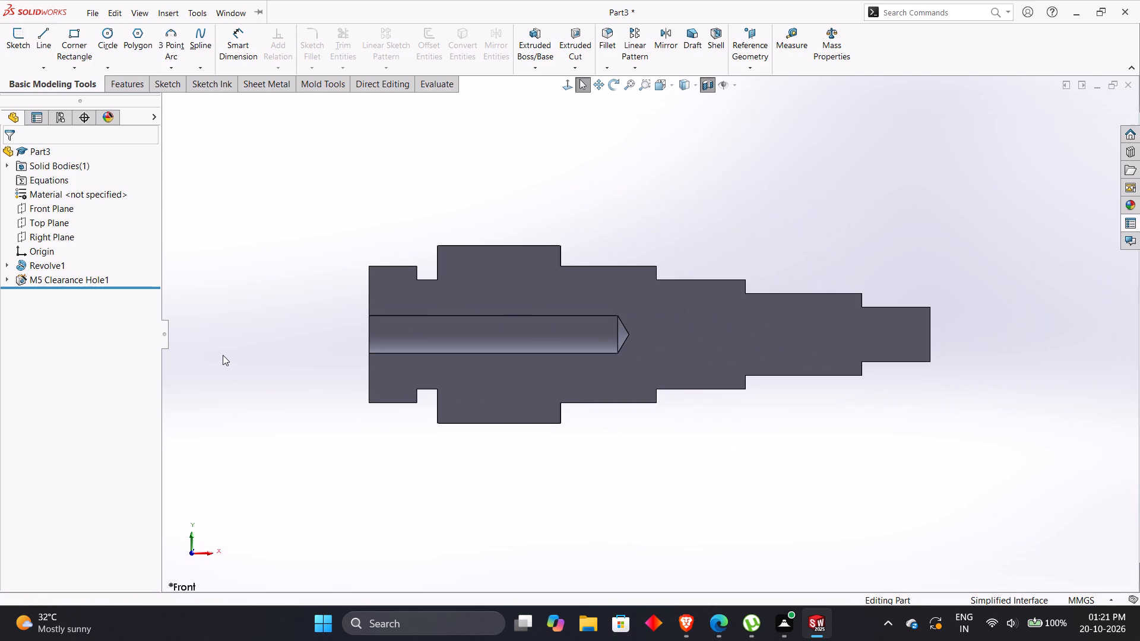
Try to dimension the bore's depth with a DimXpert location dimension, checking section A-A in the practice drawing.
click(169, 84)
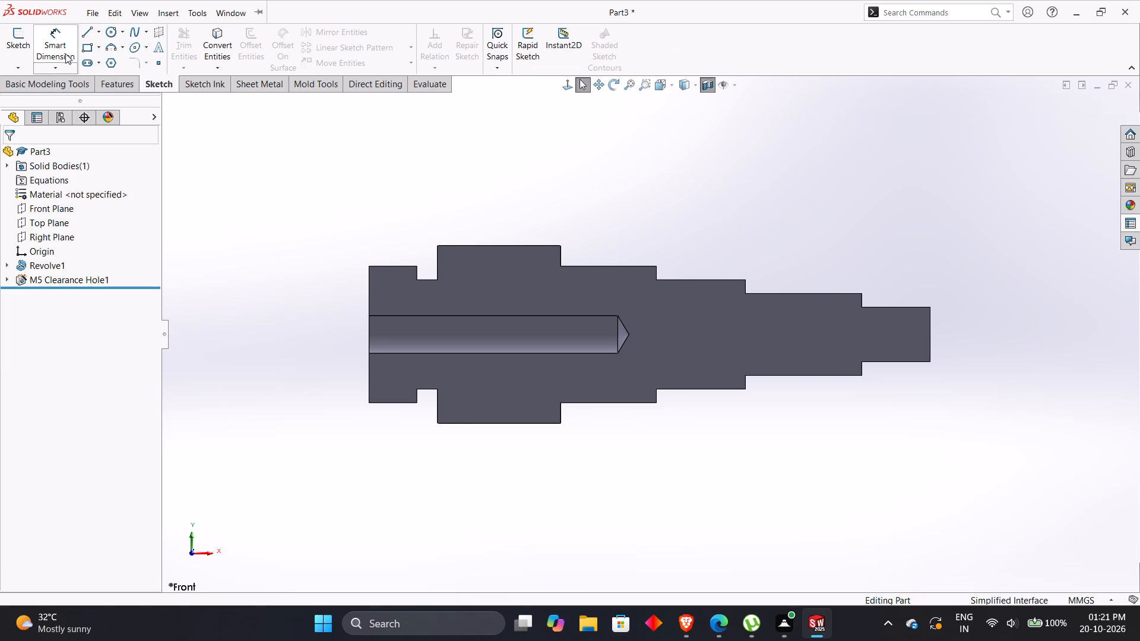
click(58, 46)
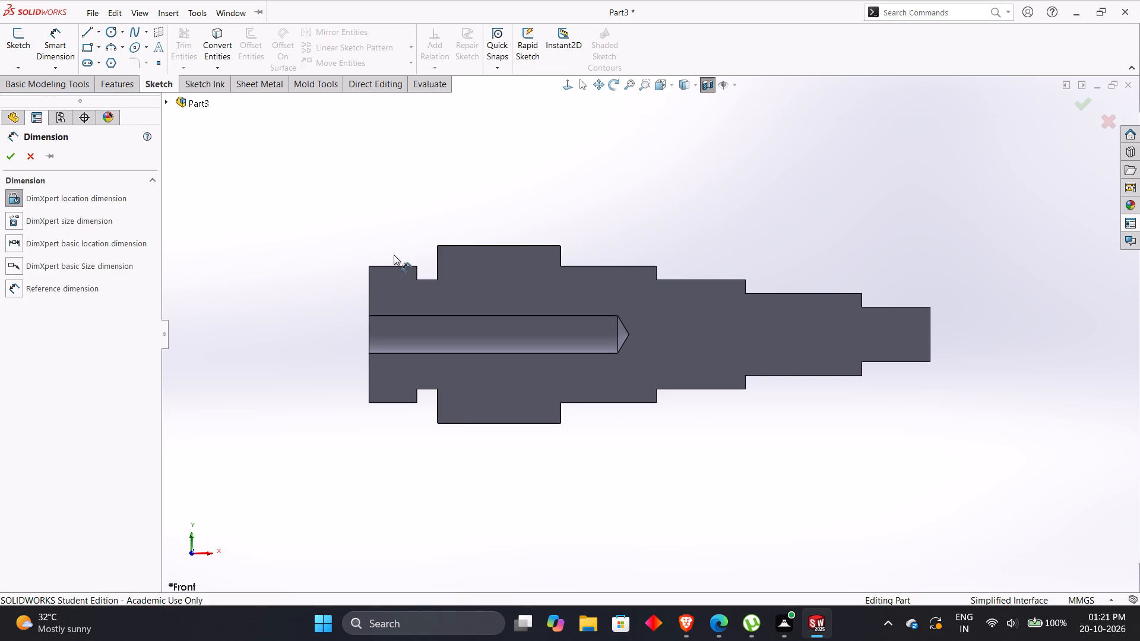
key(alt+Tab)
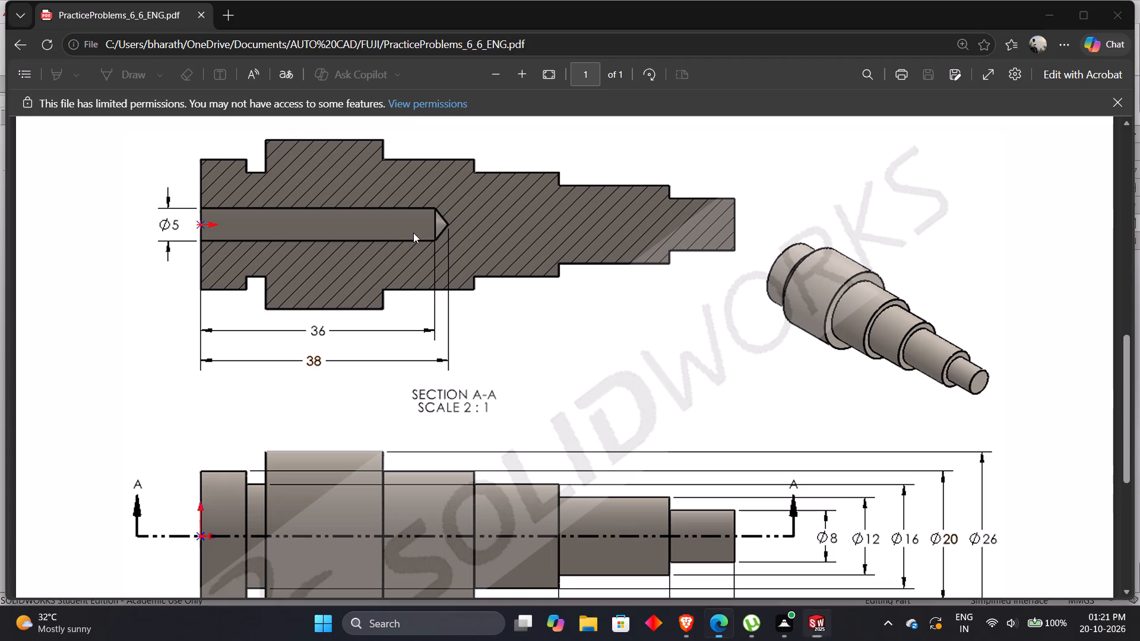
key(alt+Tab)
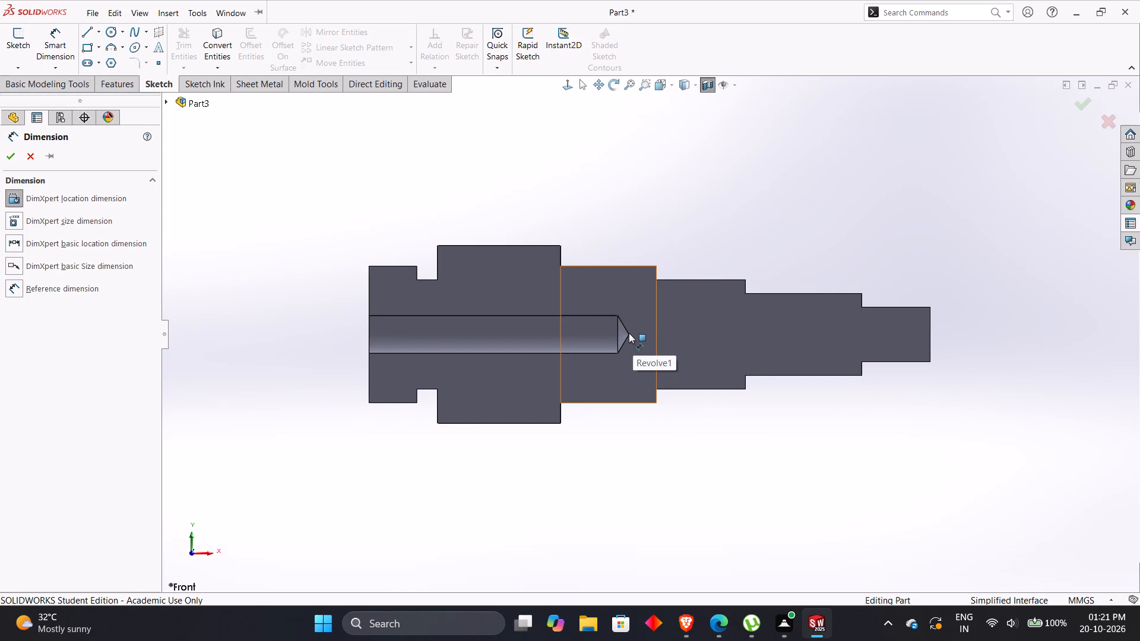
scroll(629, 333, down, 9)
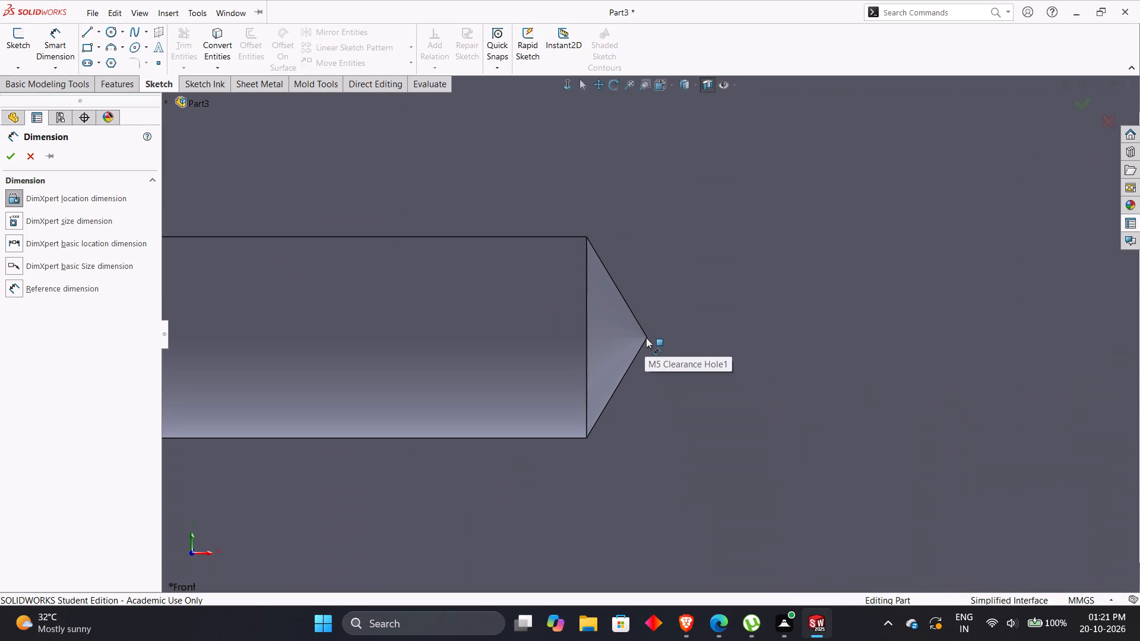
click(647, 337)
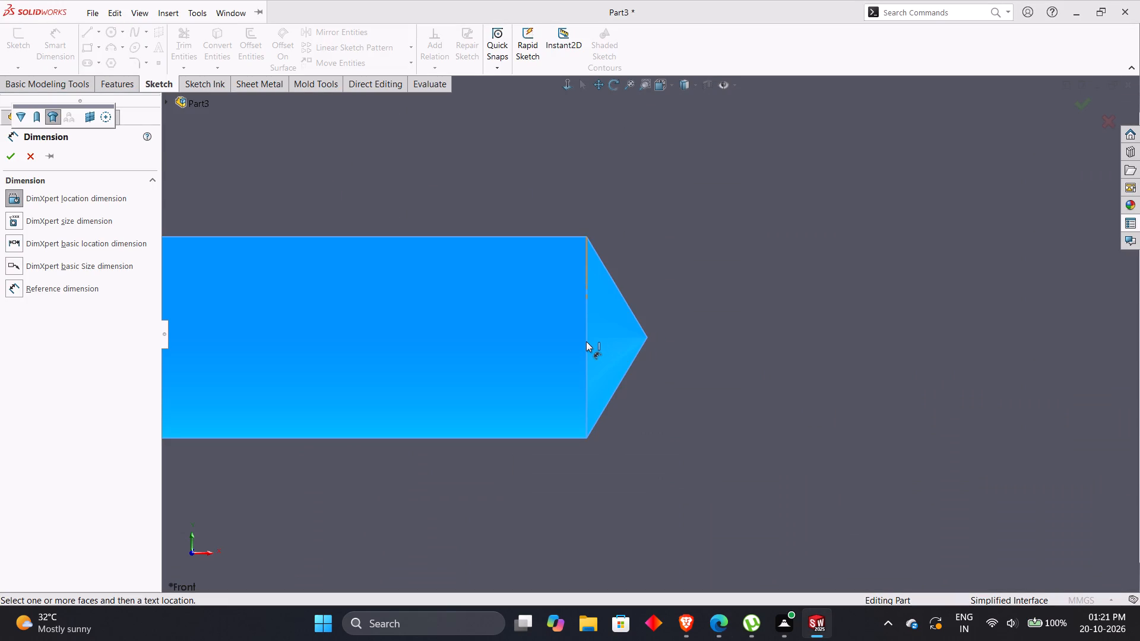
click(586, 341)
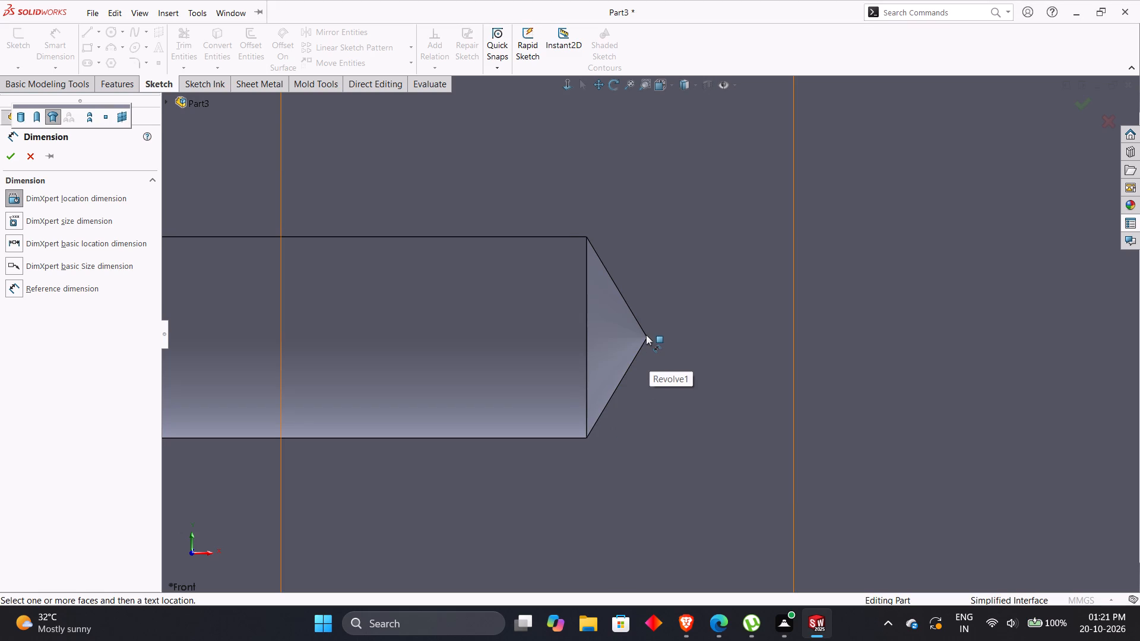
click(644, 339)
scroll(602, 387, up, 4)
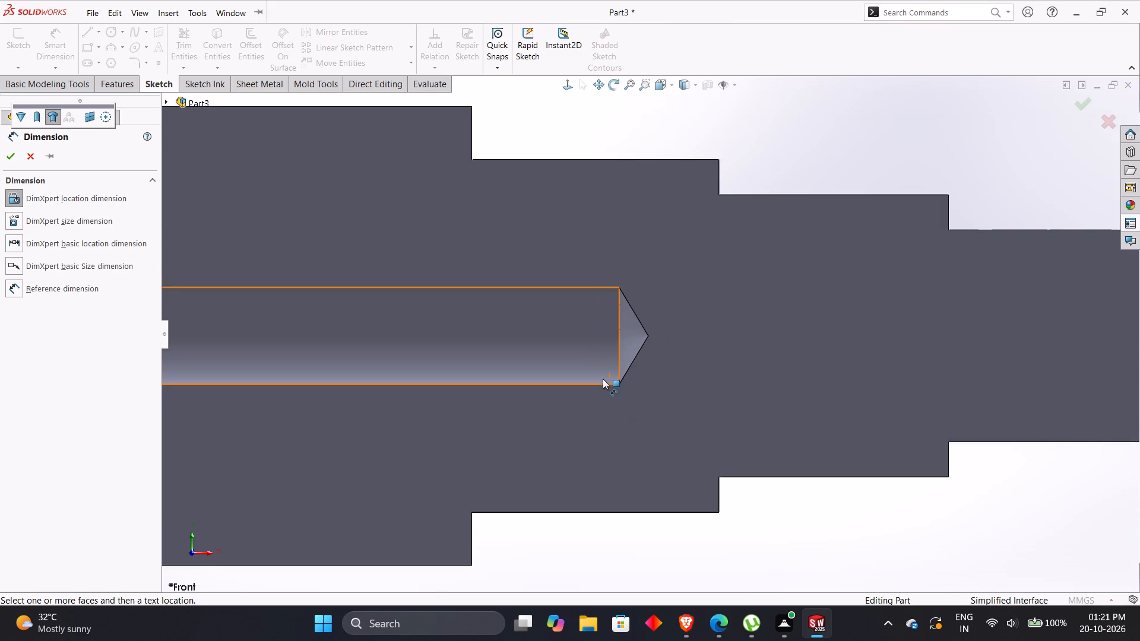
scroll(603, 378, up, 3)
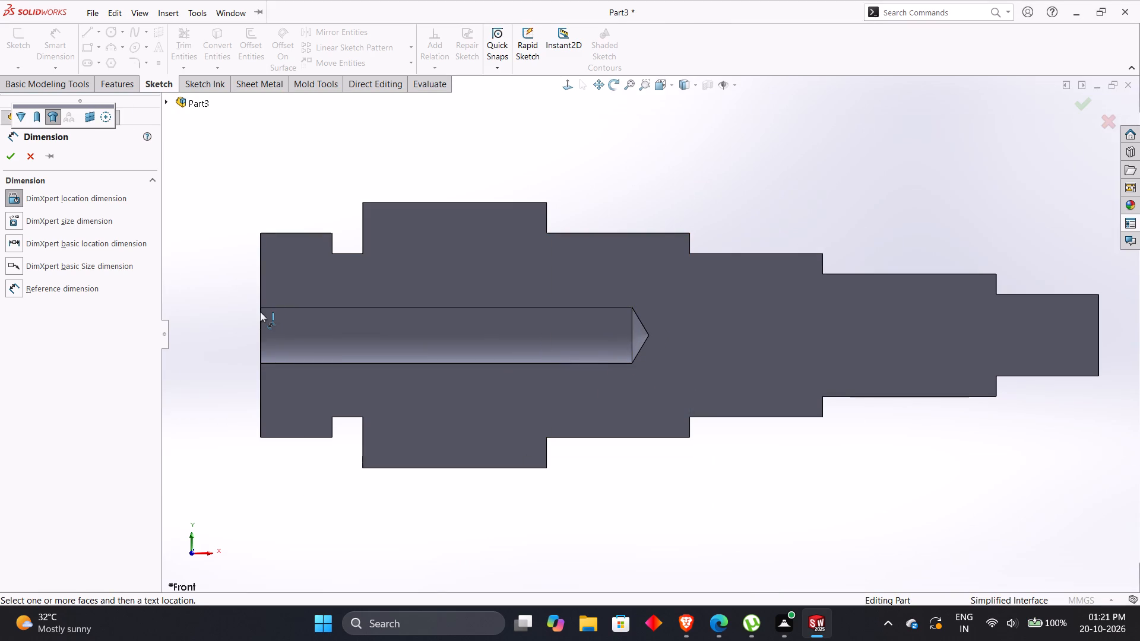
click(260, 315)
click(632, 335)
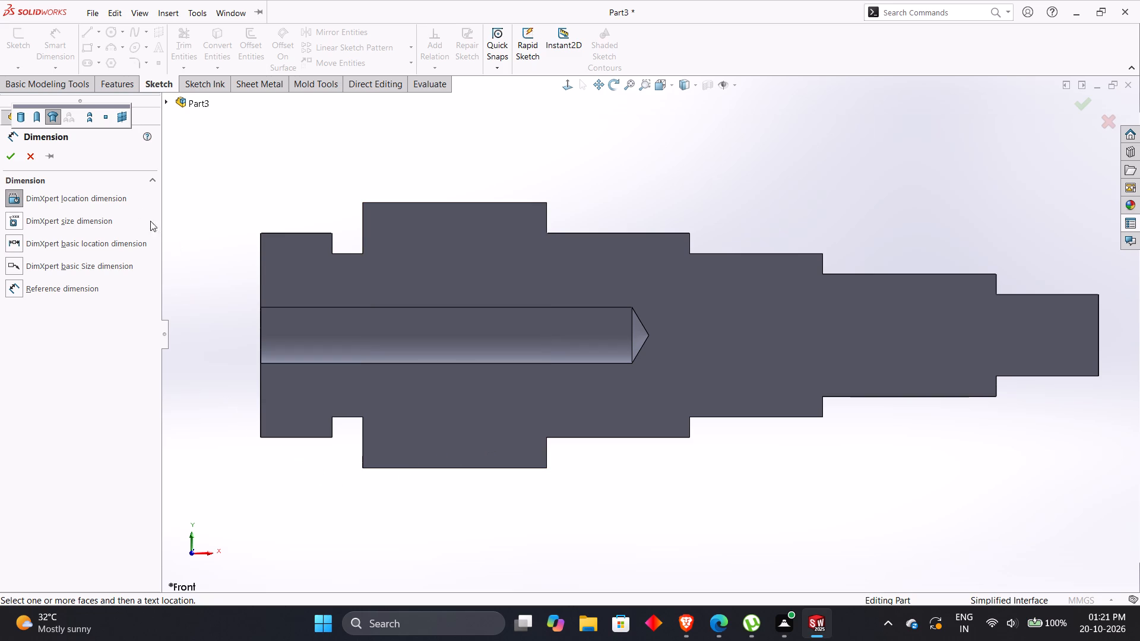
Add a reference dimension from the bore's open end to the base edge of its conical tip, placed below the shaft.
click(20, 288)
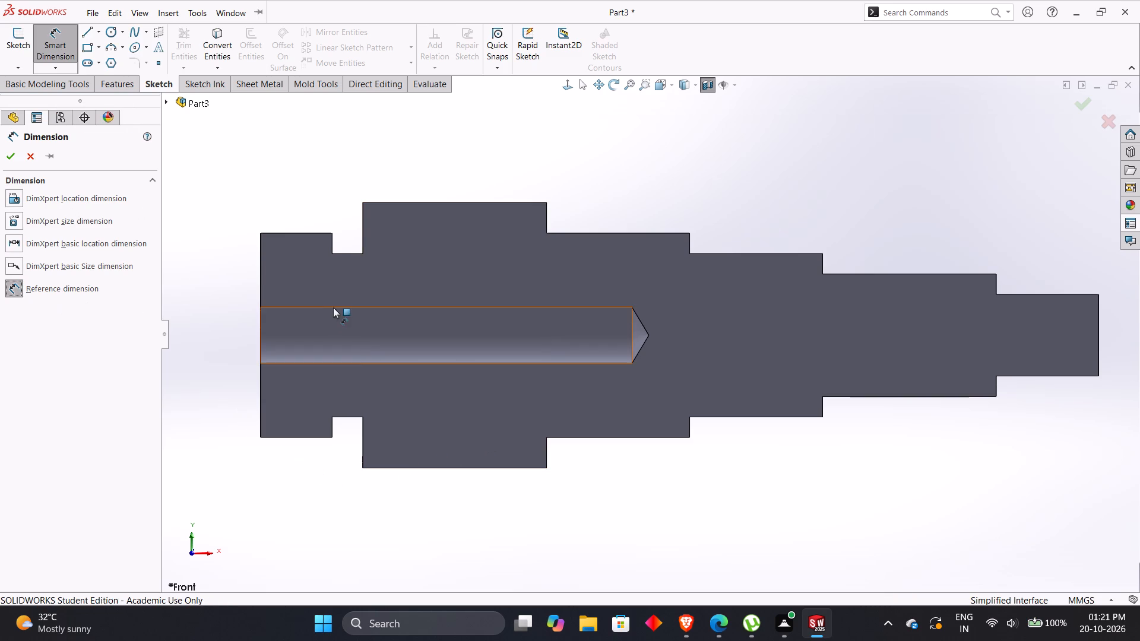
click(258, 330)
click(262, 330)
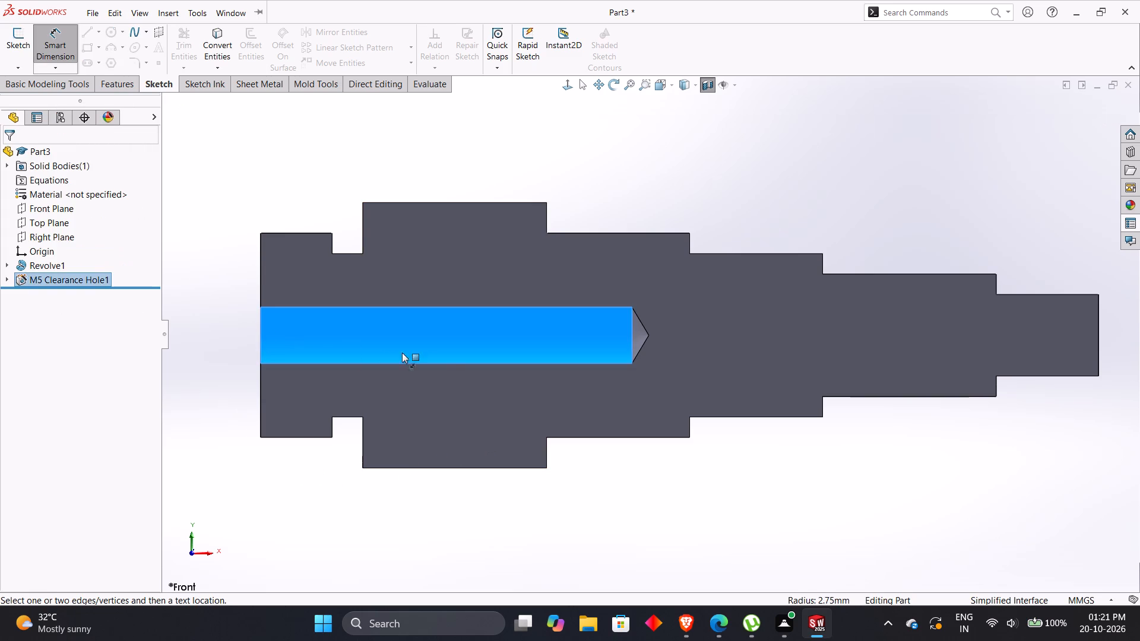
key(Escape)
key(Escape)
key(Escape)
key(Escape)
key(Escape)
key(Escape)
key(Escape)
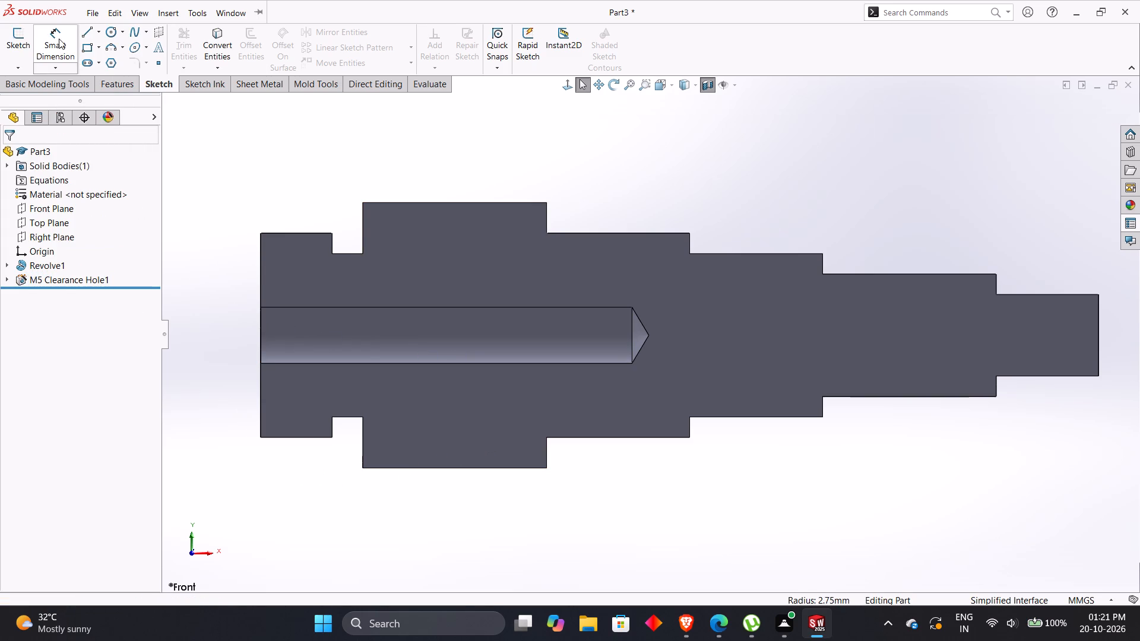
click(52, 39)
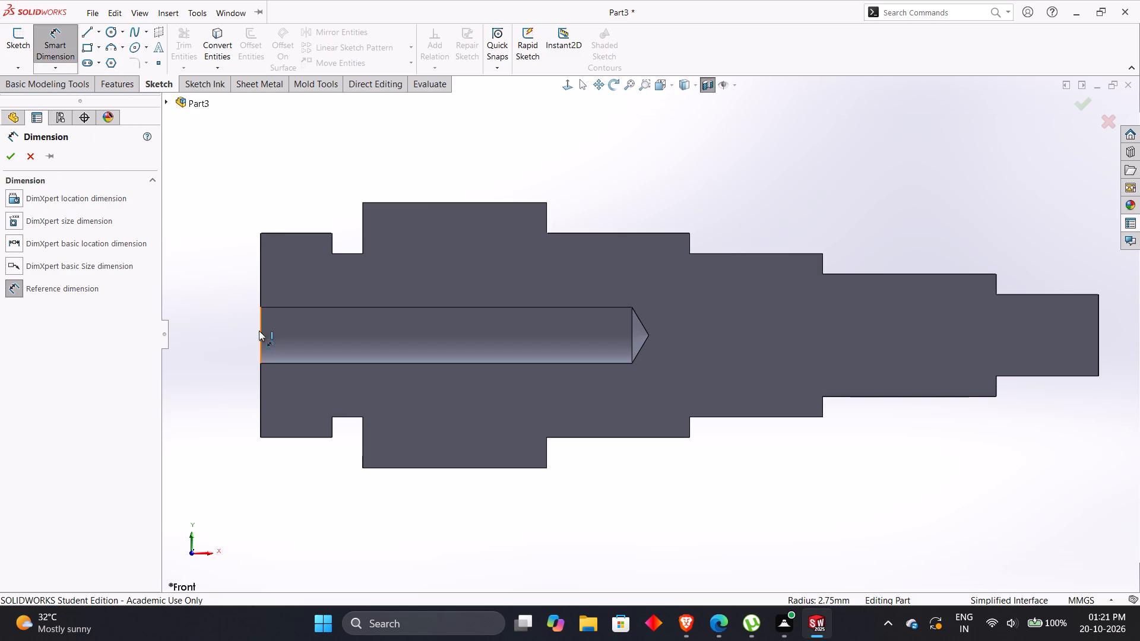
click(263, 336)
key(Escape)
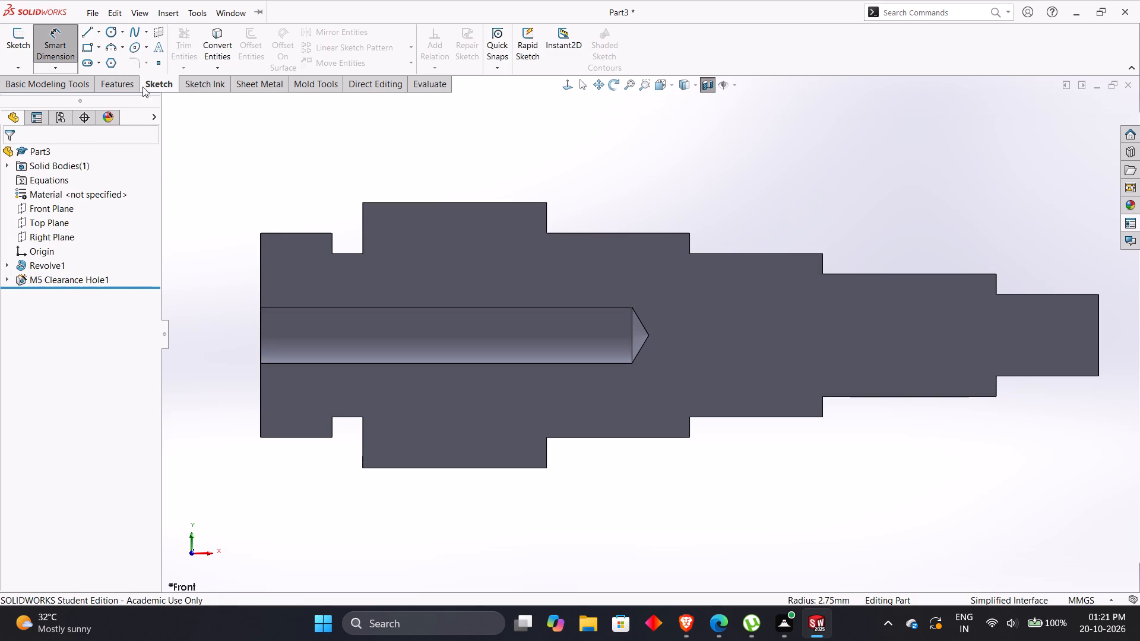
click(56, 55)
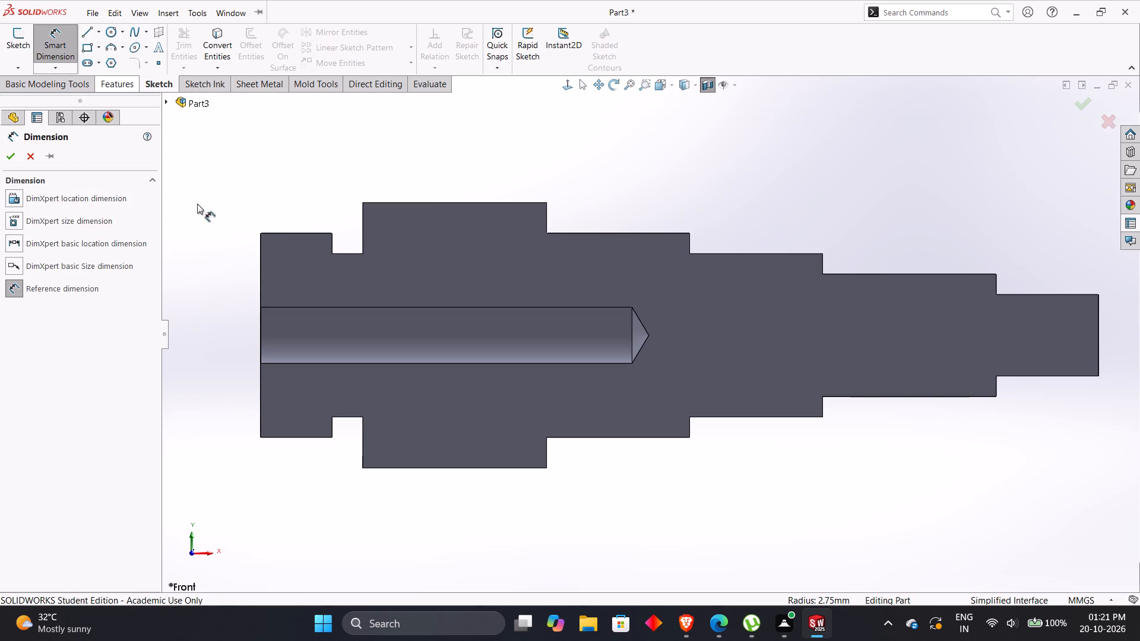
click(261, 322)
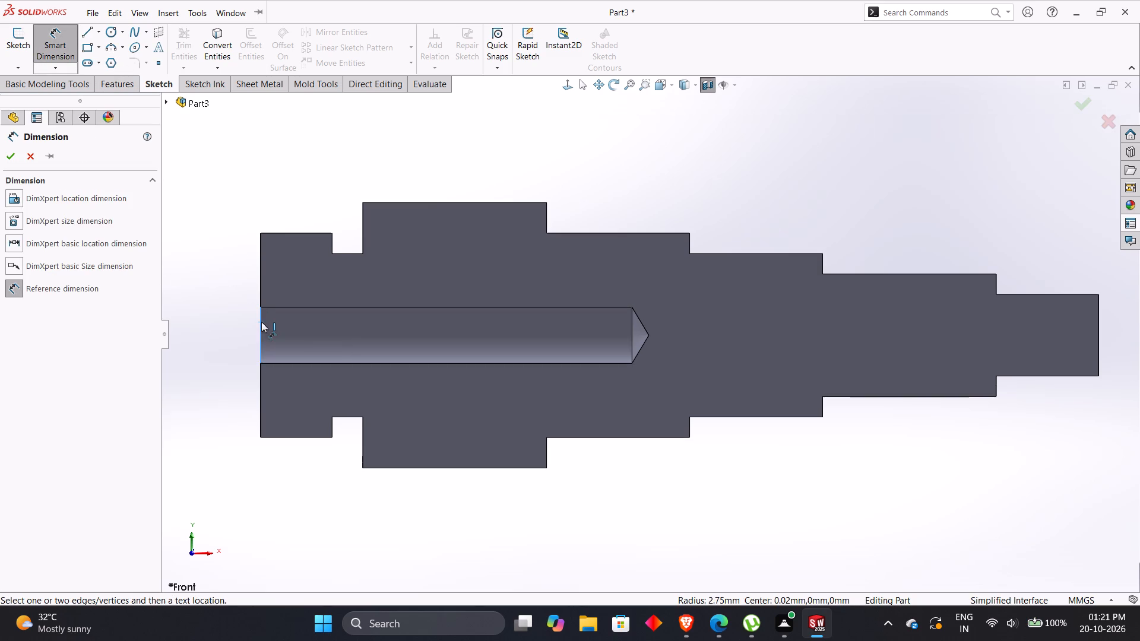
click(630, 331)
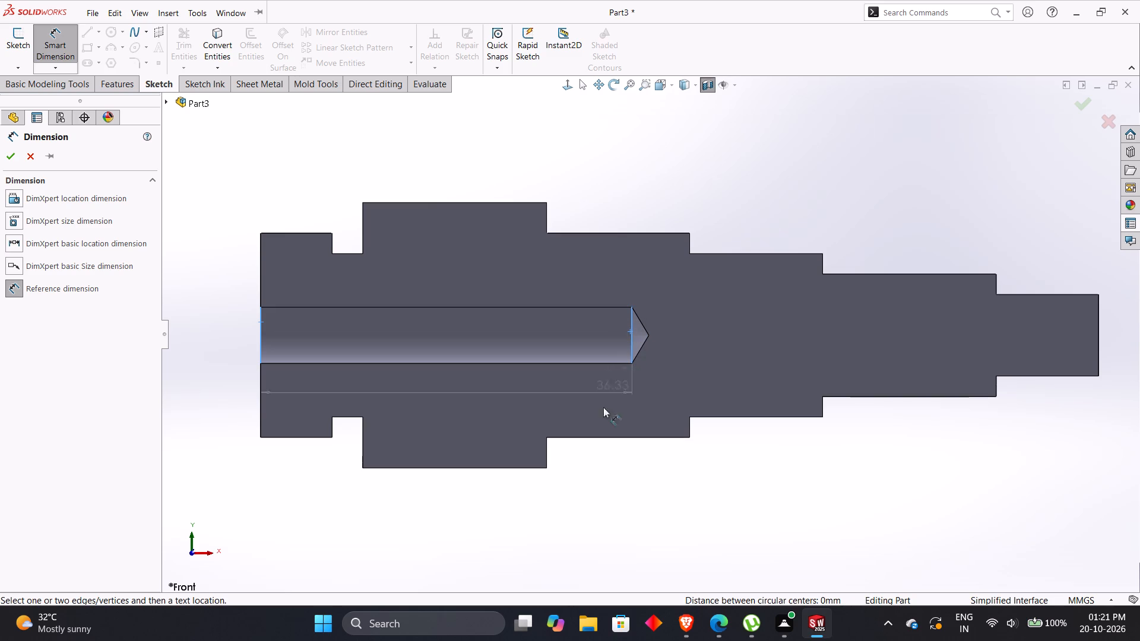
click(467, 498)
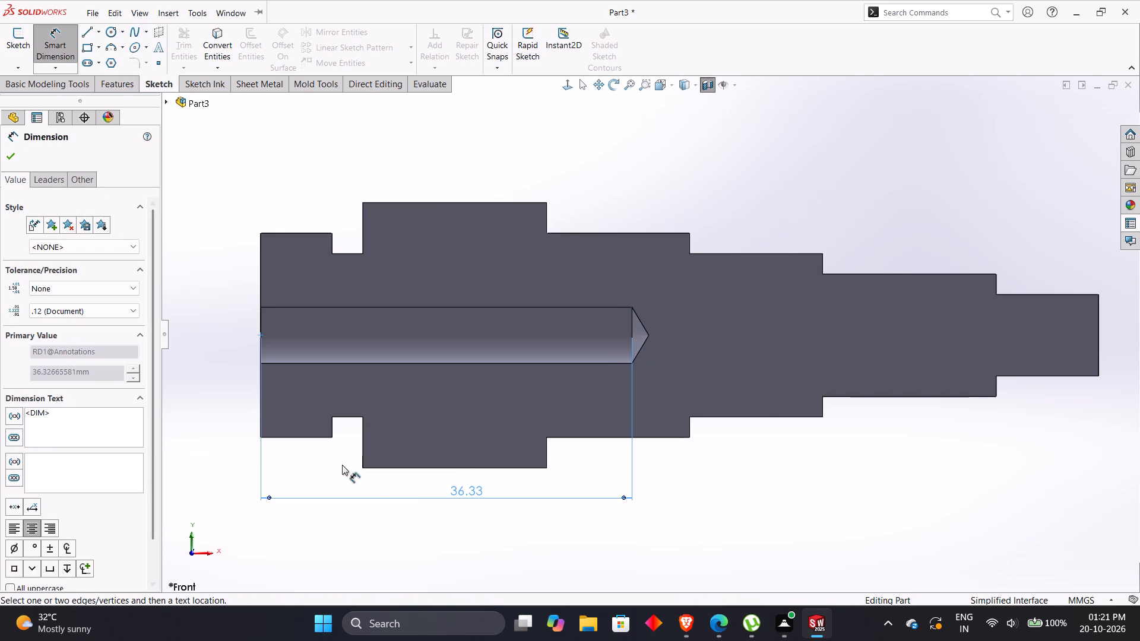
Set the bore depth dimension's unit precision to None.
scroll(364, 480, down, 1)
scroll(365, 480, up, 1)
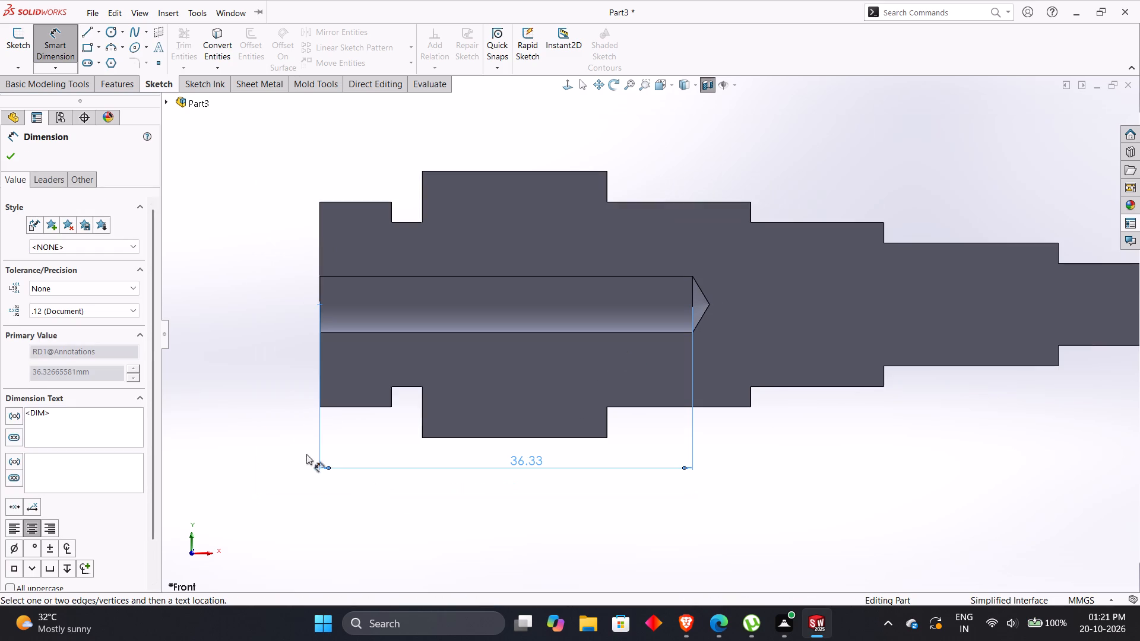
drag(158, 339, 152, 398)
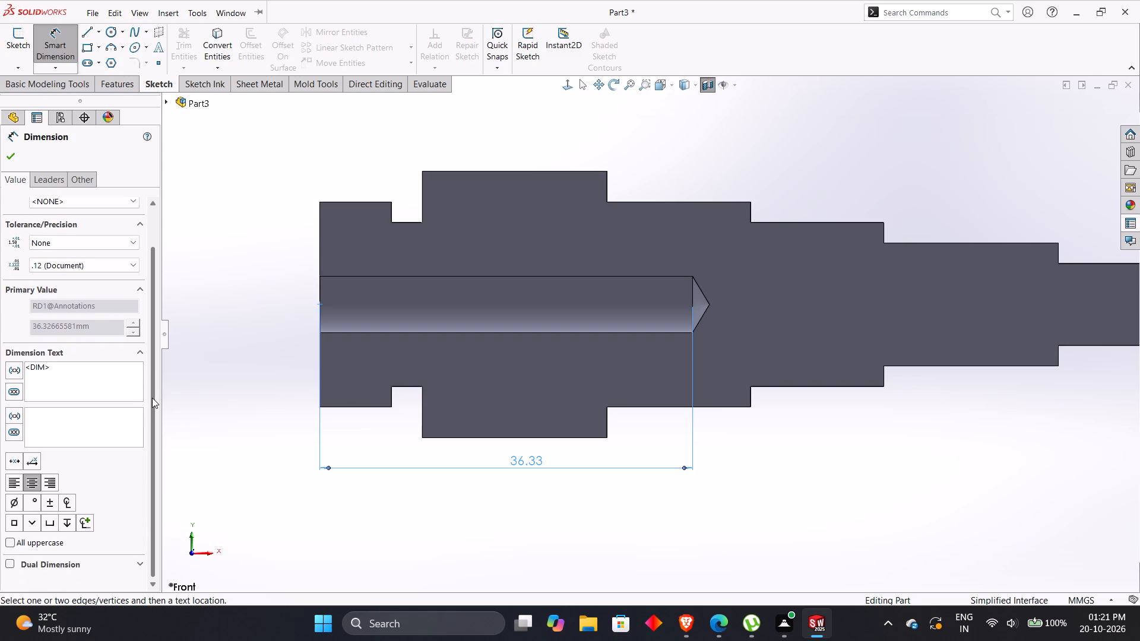
drag(152, 398, 151, 402)
click(49, 264)
click(50, 280)
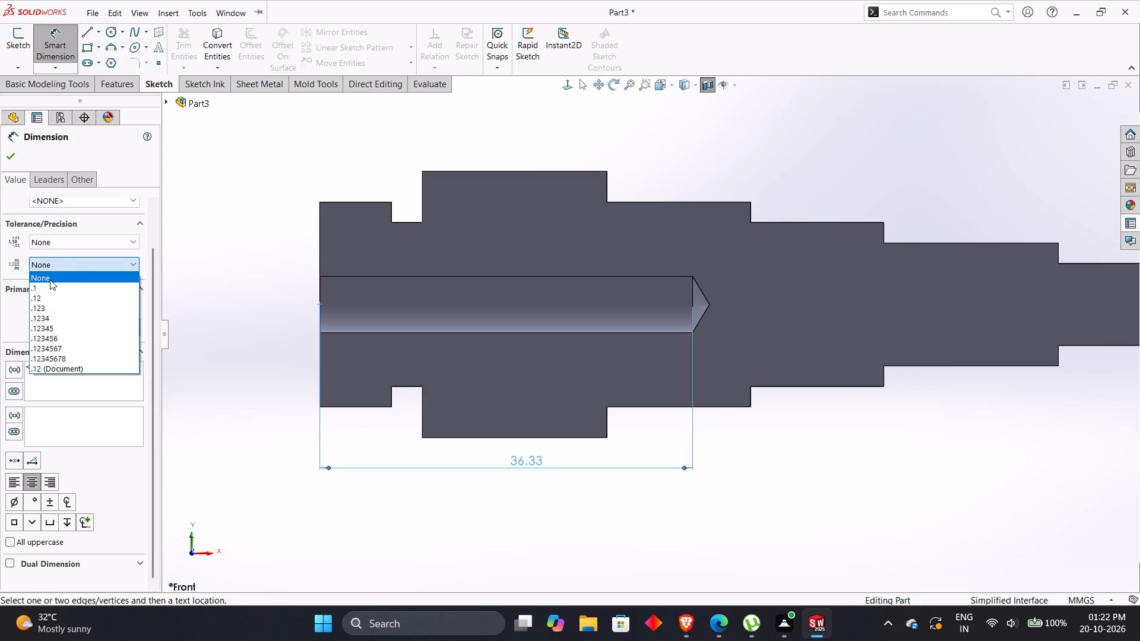
click(197, 367)
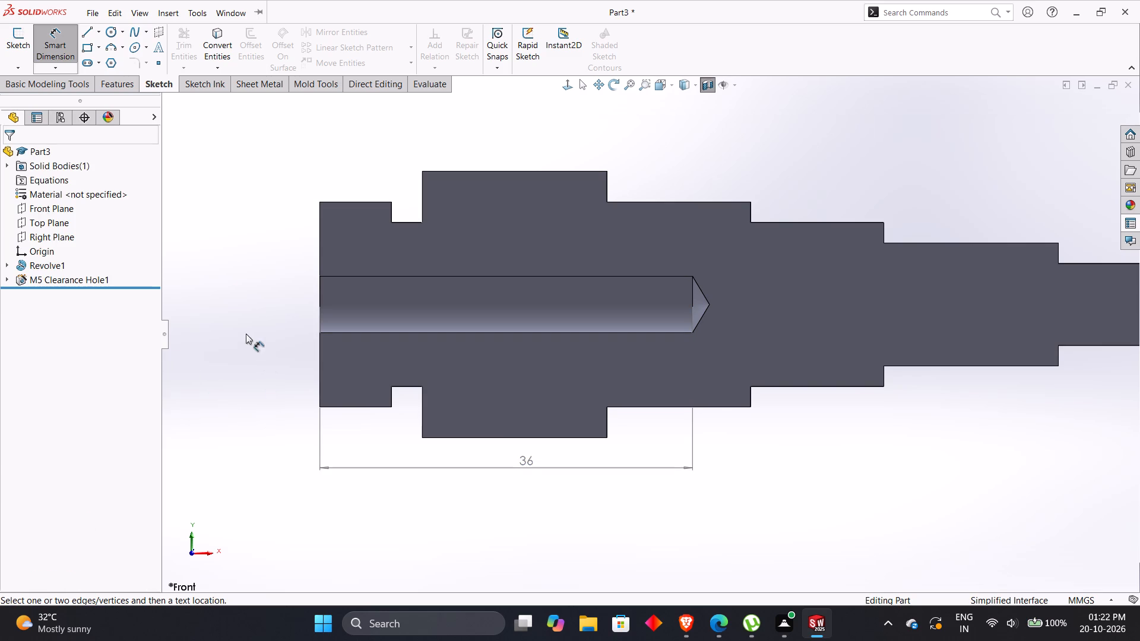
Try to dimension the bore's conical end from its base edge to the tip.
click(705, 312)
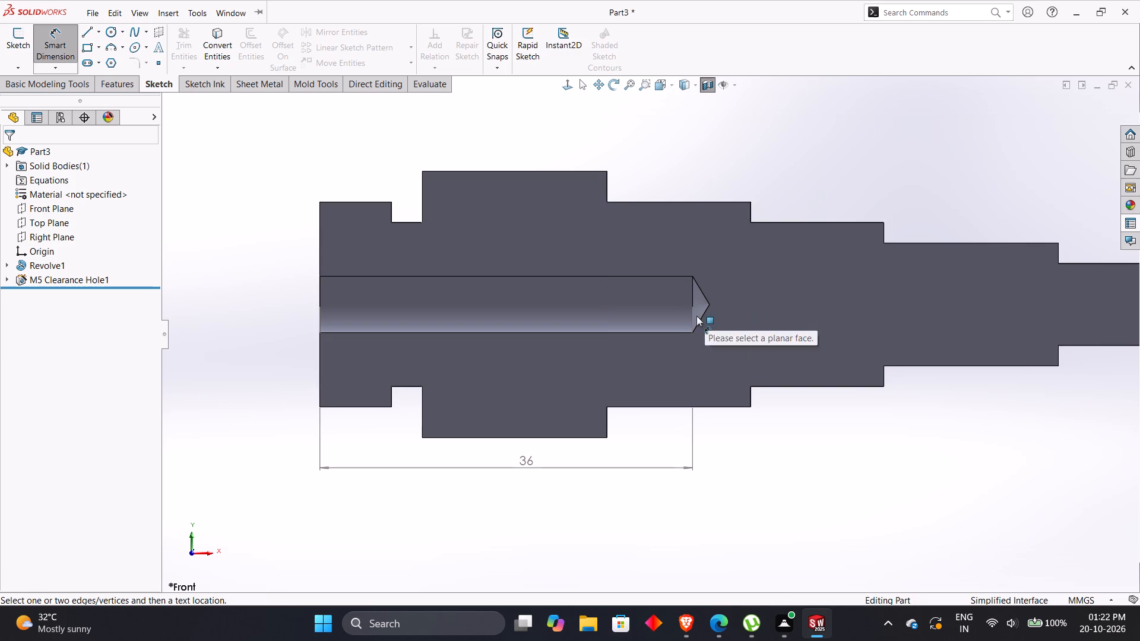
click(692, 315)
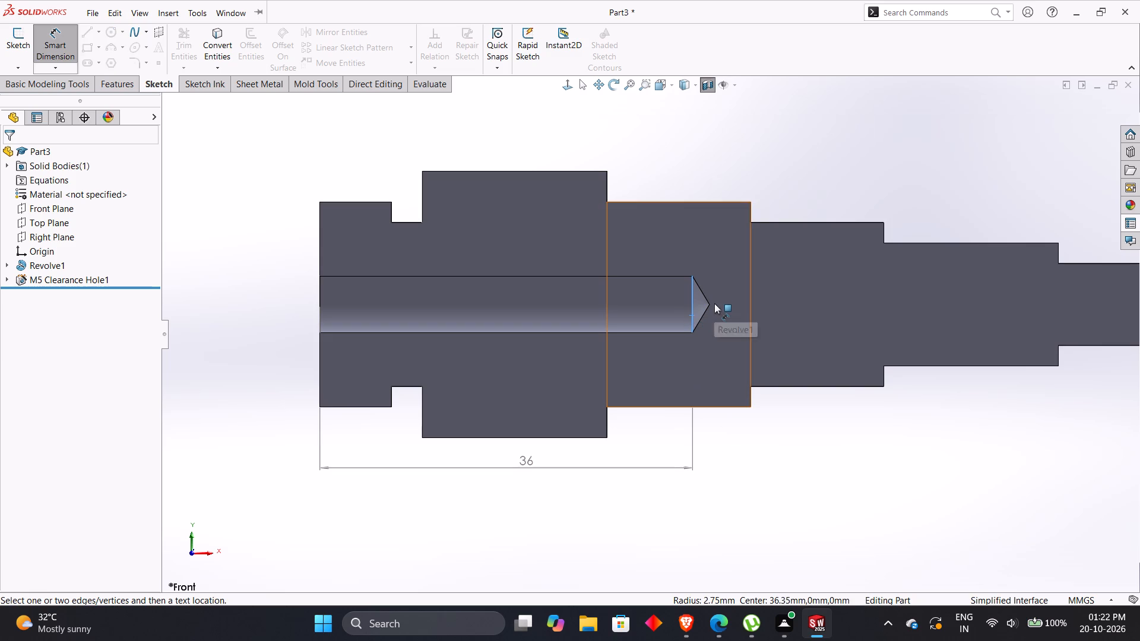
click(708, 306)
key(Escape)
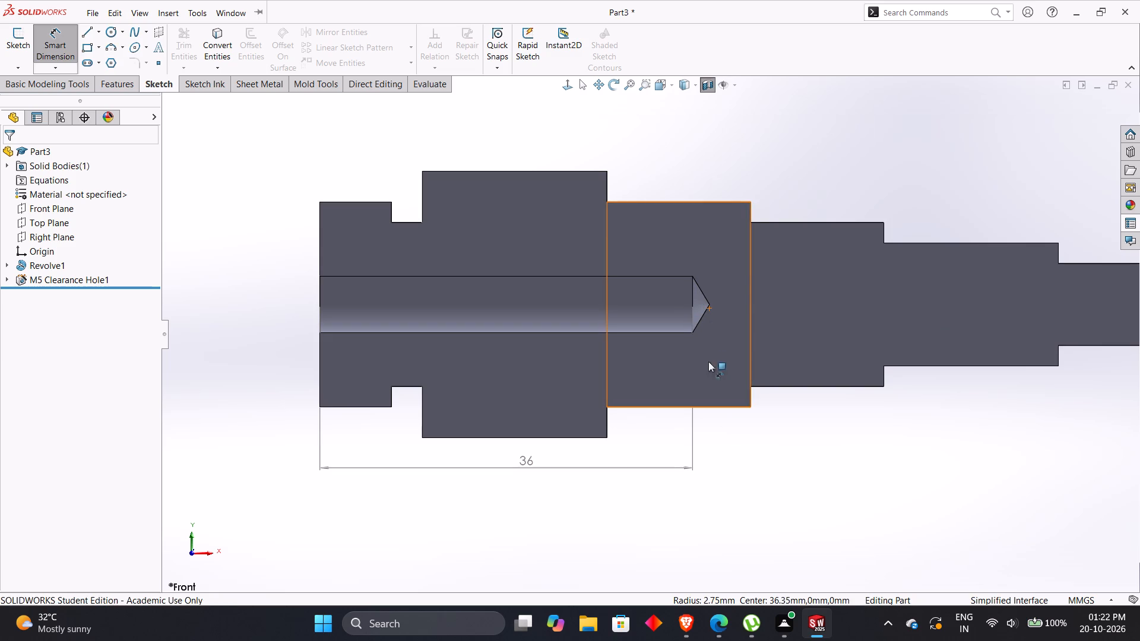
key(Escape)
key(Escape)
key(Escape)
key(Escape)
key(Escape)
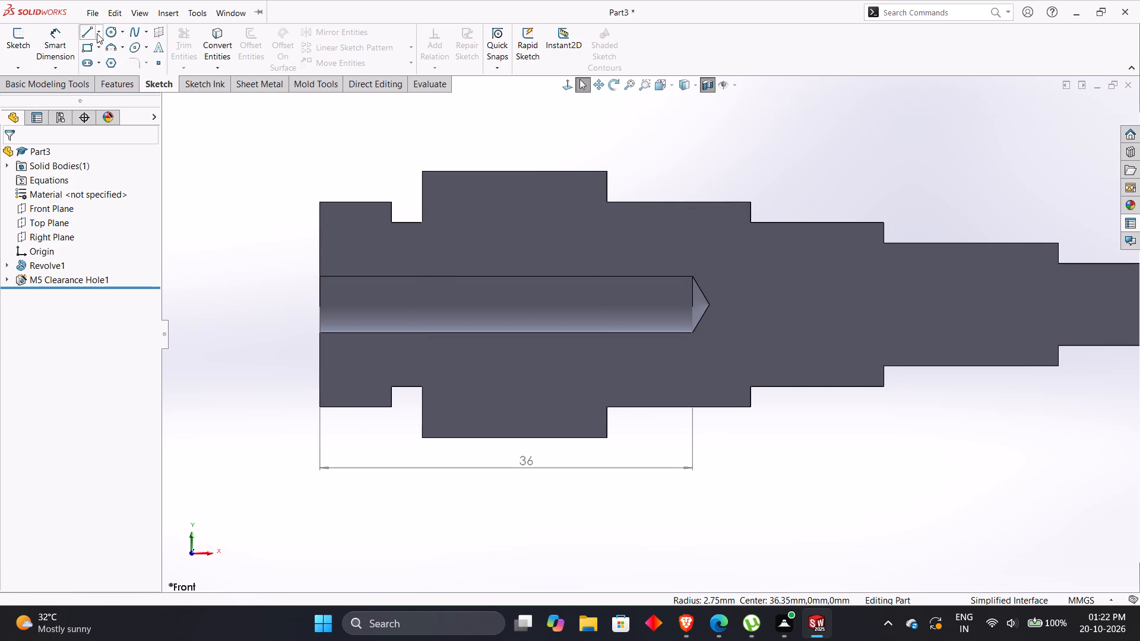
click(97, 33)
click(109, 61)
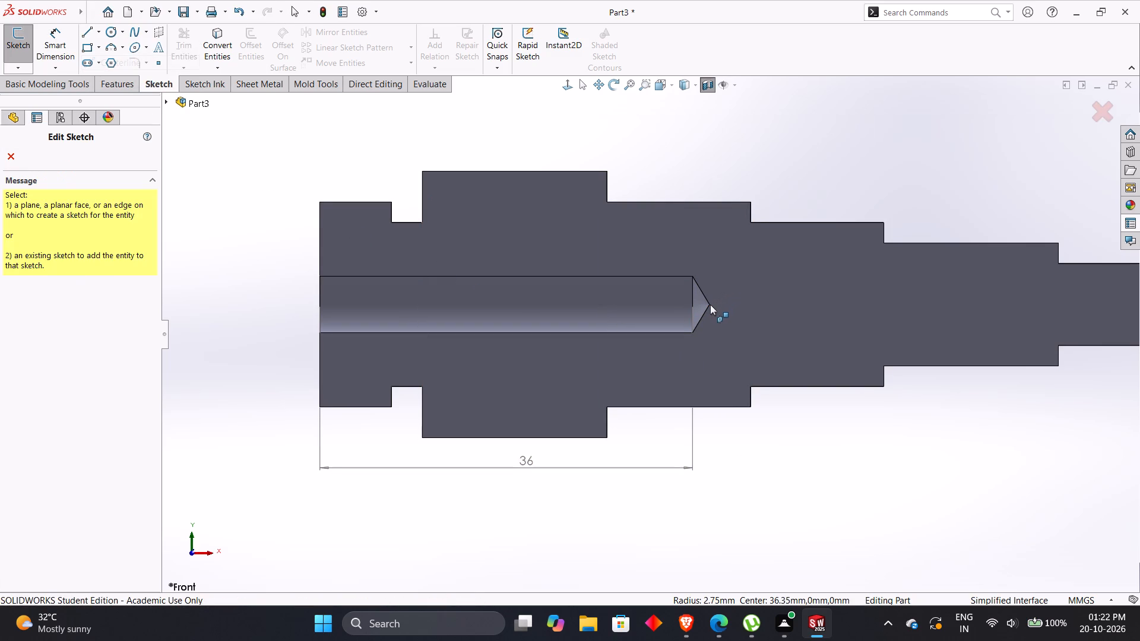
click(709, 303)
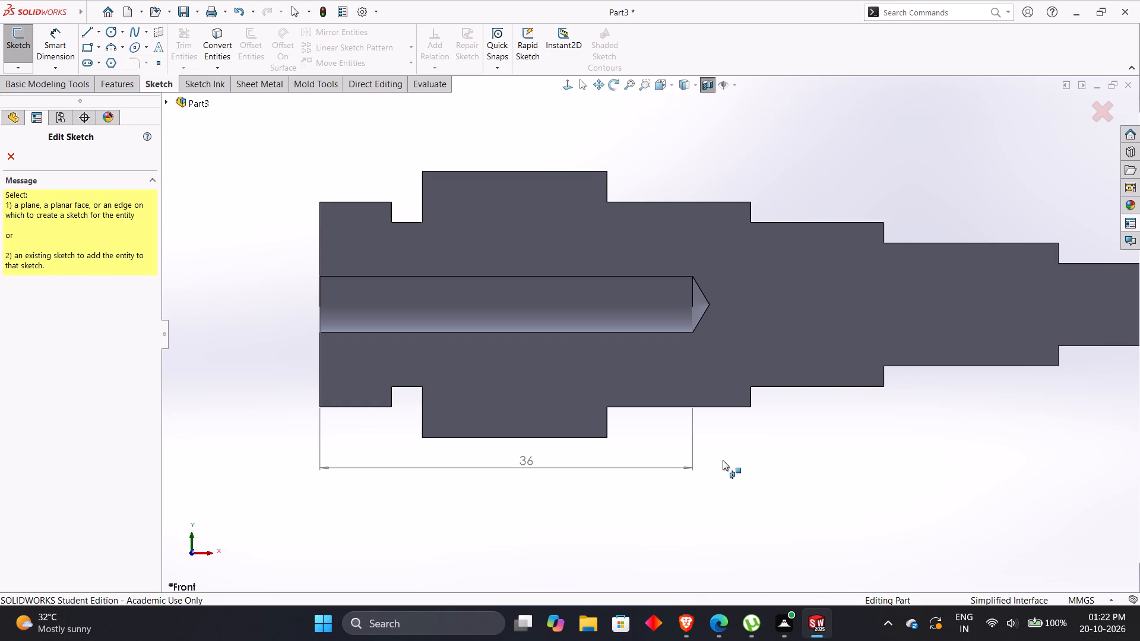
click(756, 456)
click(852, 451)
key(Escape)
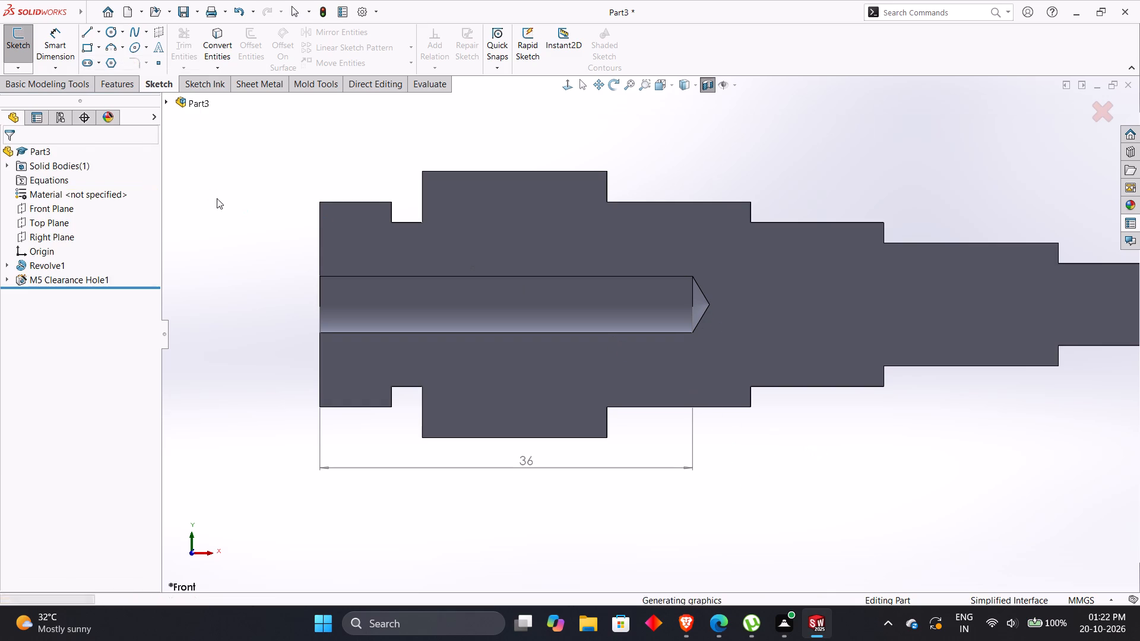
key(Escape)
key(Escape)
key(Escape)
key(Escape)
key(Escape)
Delete the 36 mm bore depth dimension below the shaft.
click(524, 464)
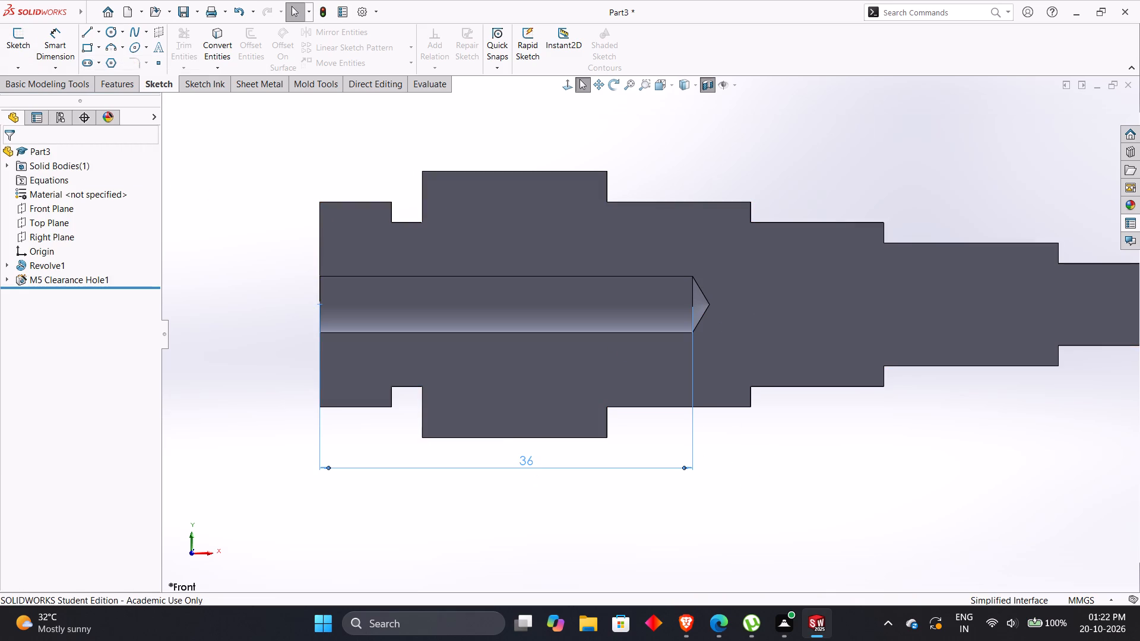
key(Delete)
click(539, 526)
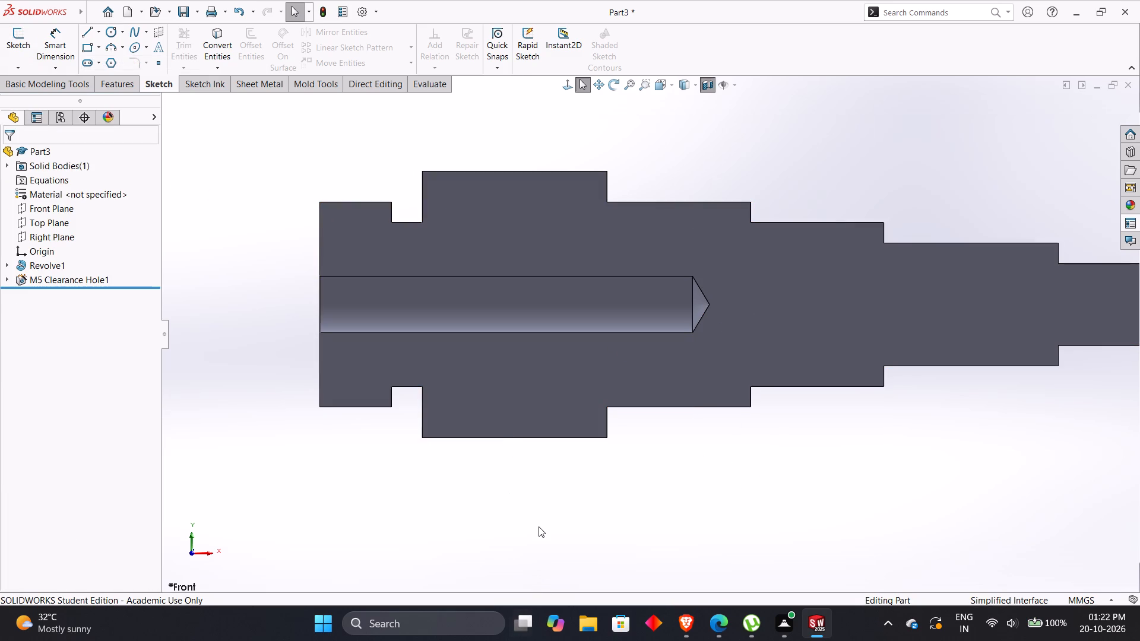
Turn off the section view so the whole shaft is displayed.
key(ctrl+1)
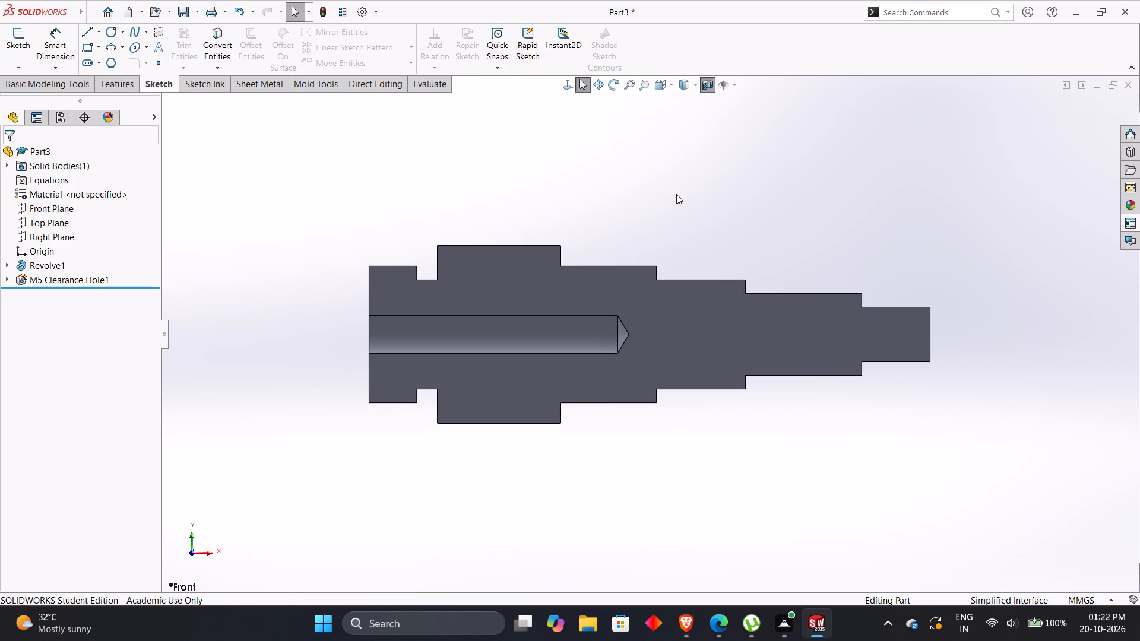
click(704, 87)
click(692, 240)
middle_drag(692, 243, 661, 302)
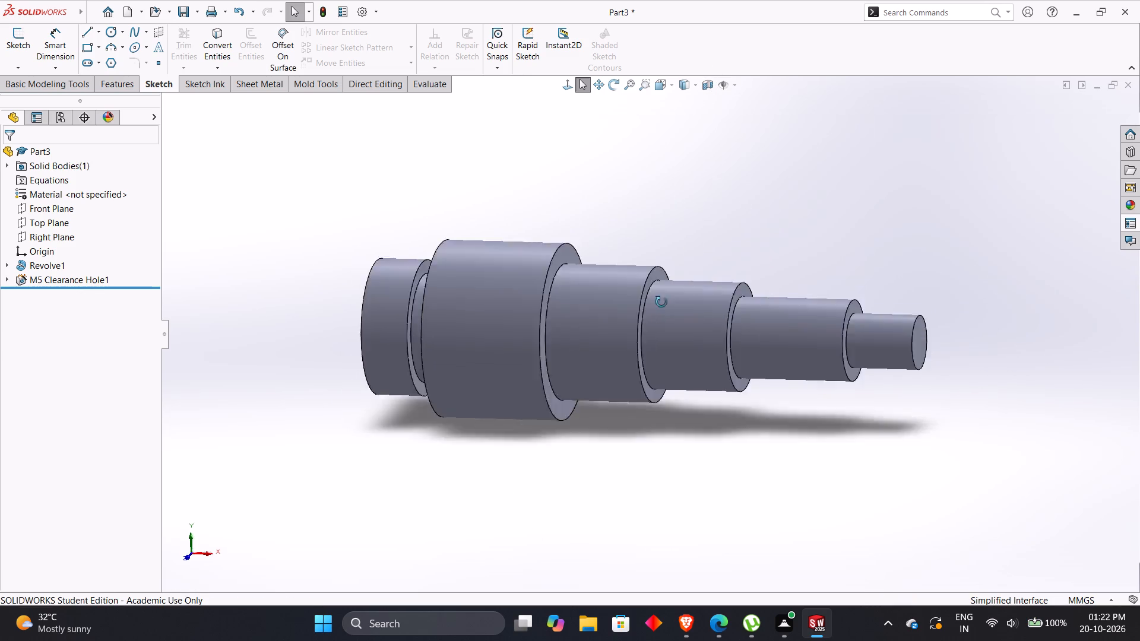
middle_drag(661, 302, 392, 441)
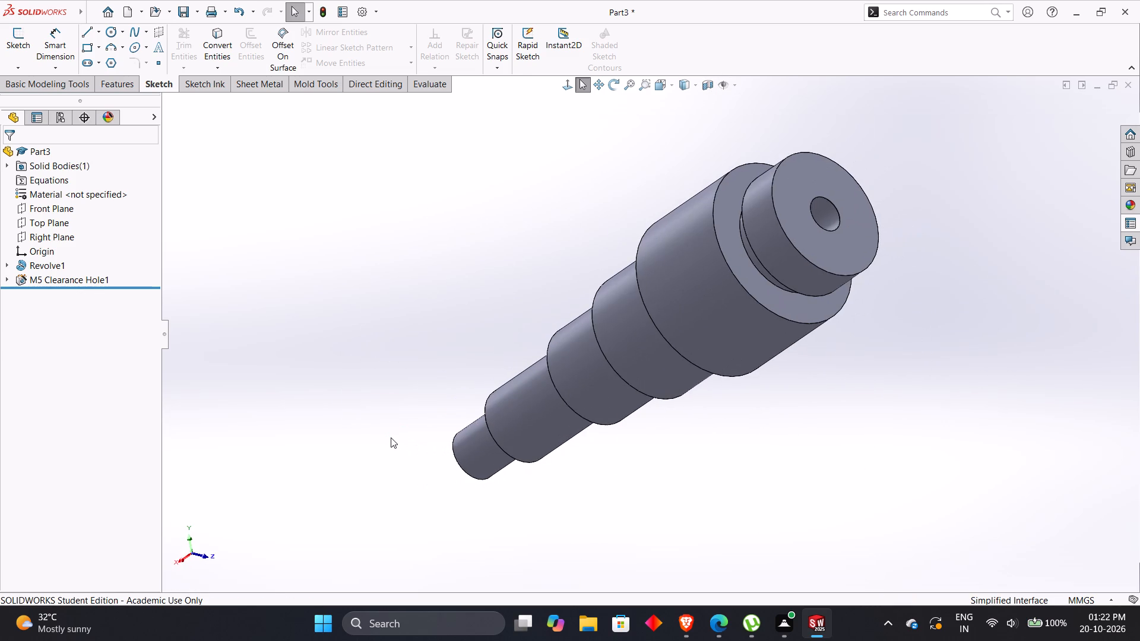
Check the bore diameter in section A-A and the shaft's step lengths and diameters in the practice drawing PDF.
key(alt+Tab)
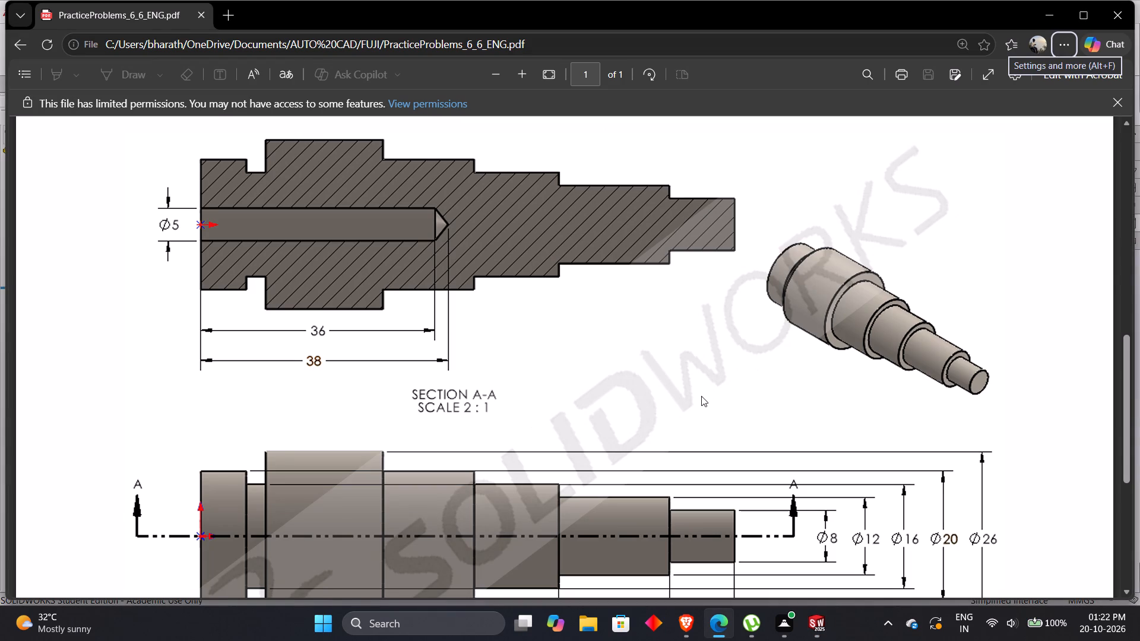
scroll(701, 396, down, 1)
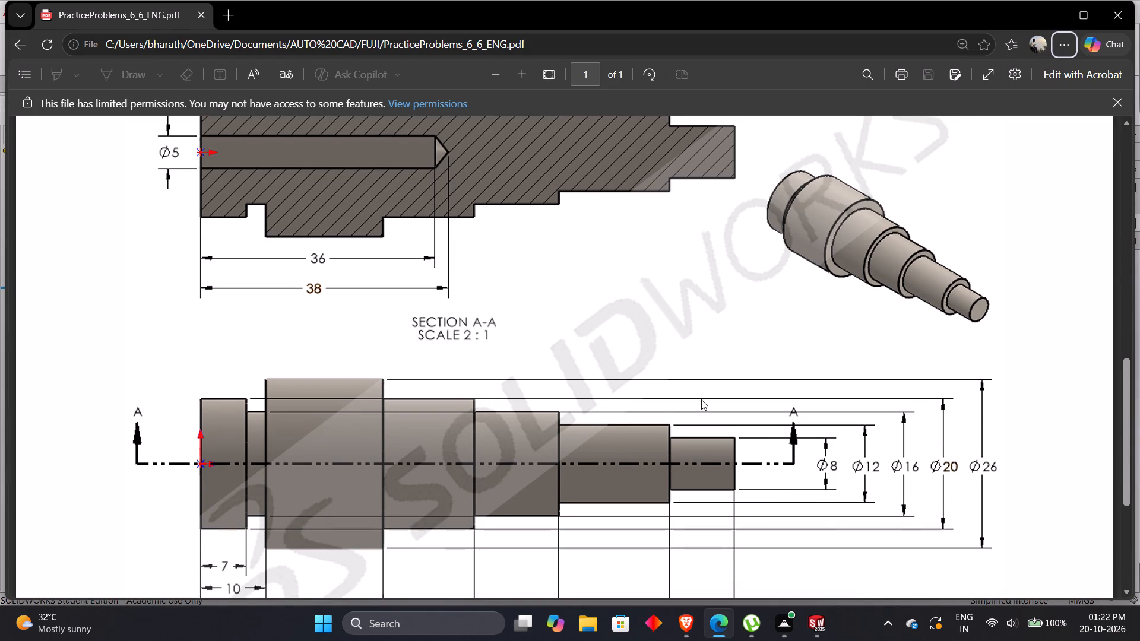
scroll(701, 399, down, 4)
scroll(701, 402, up, 4)
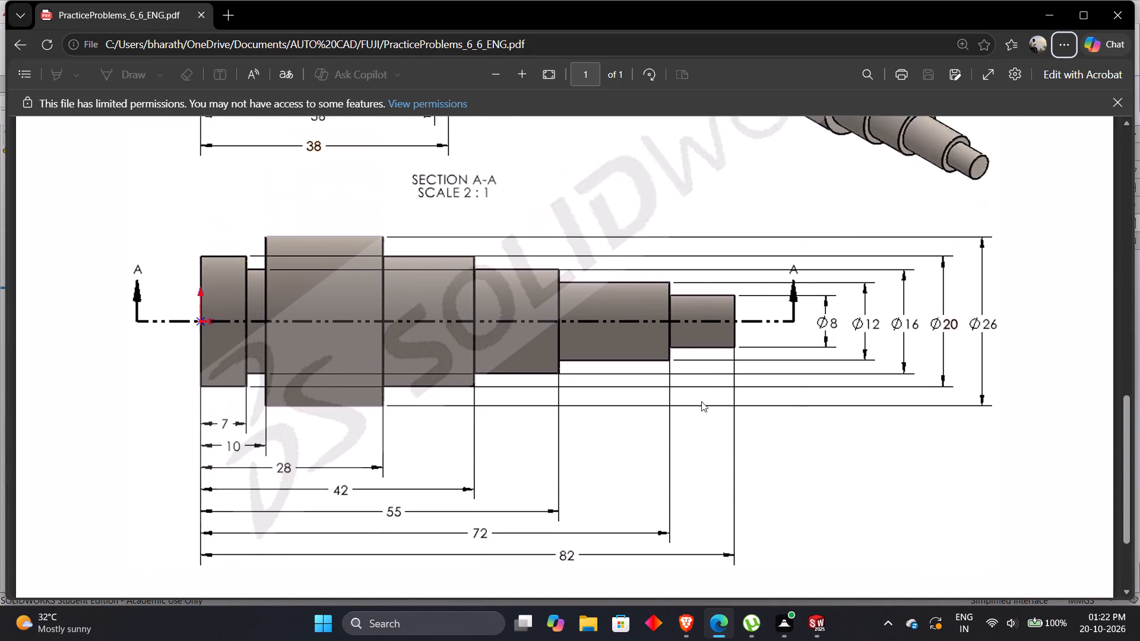
scroll(702, 395, up, 5)
scroll(702, 395, down, 3)
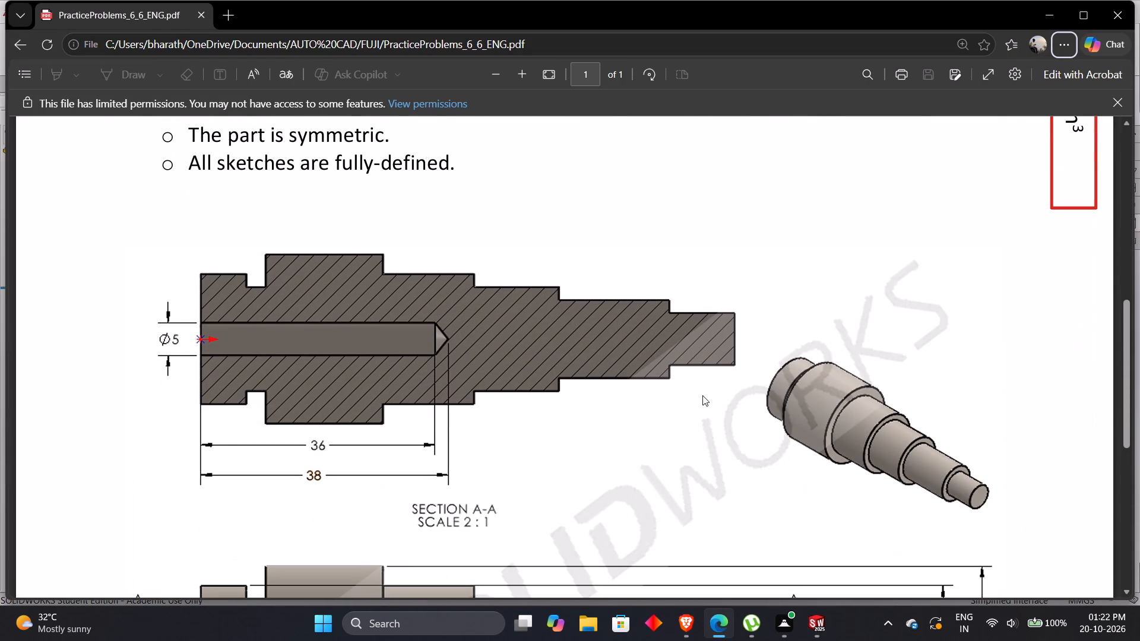
key(alt+Tab)
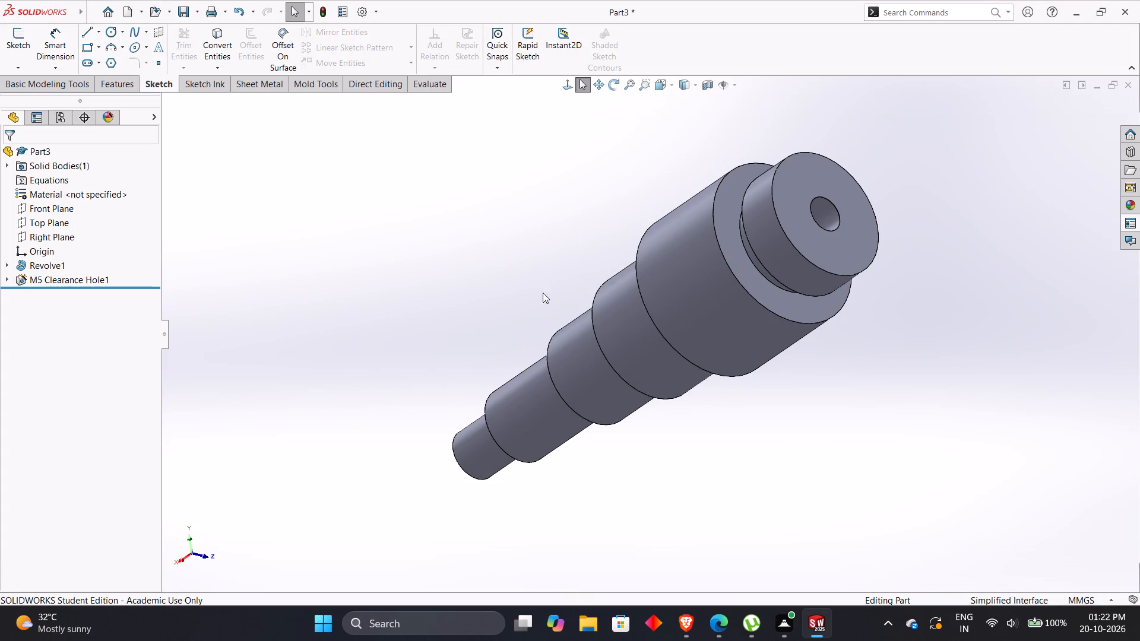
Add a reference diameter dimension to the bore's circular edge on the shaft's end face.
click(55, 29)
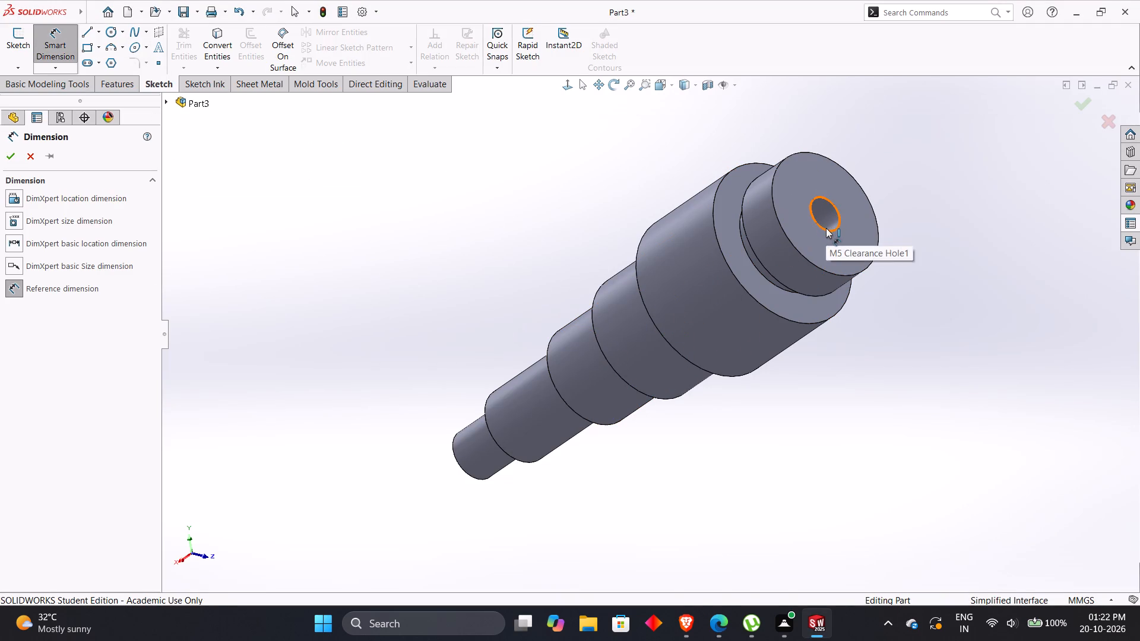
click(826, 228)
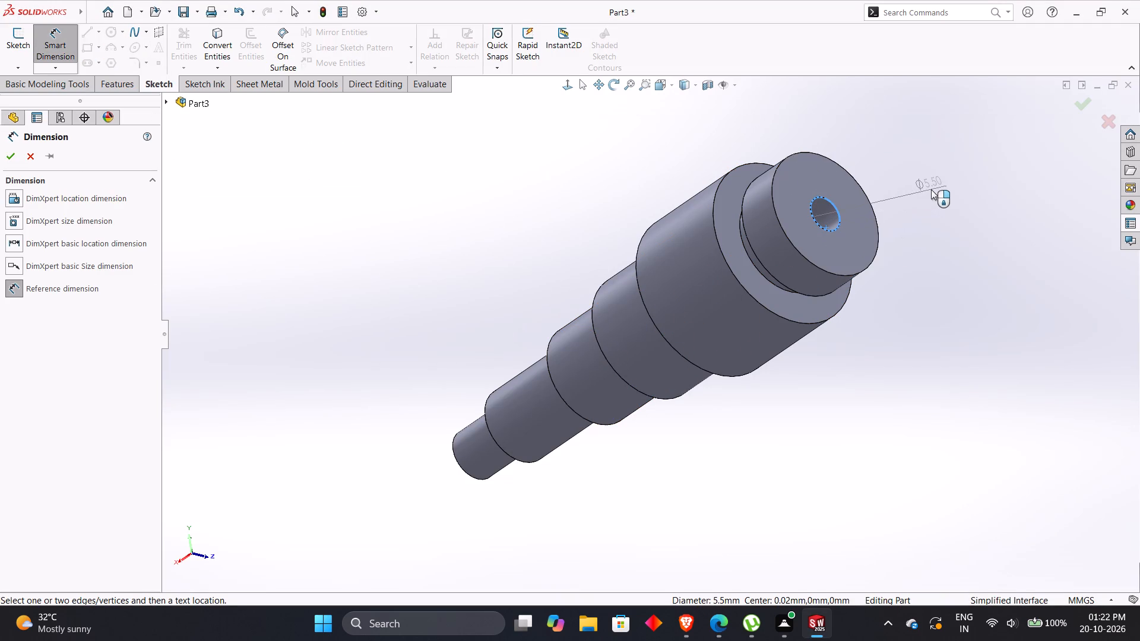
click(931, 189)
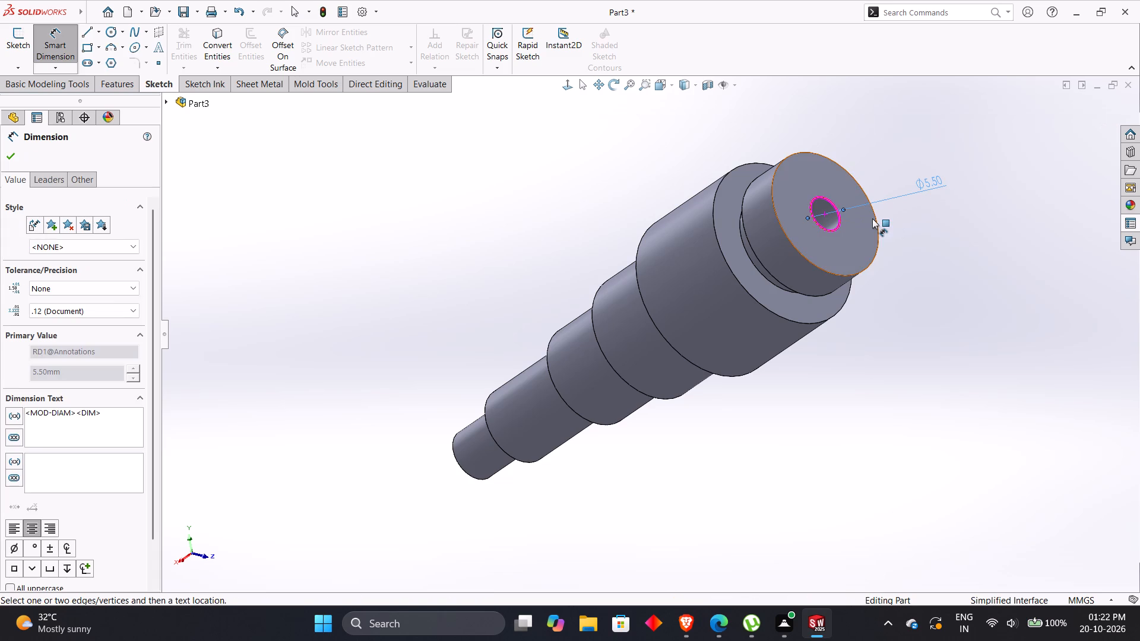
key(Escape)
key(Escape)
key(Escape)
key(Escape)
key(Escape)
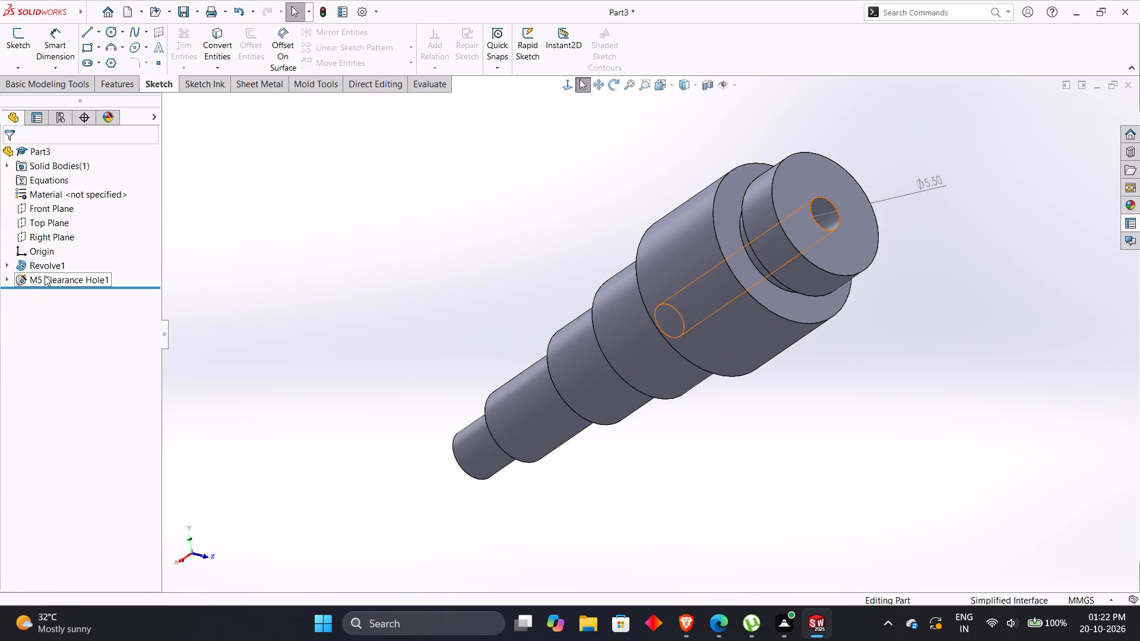
Open the M5 Clearance Hole1 feature for editing and look through its available hole sizes.
click(45, 275)
click(61, 241)
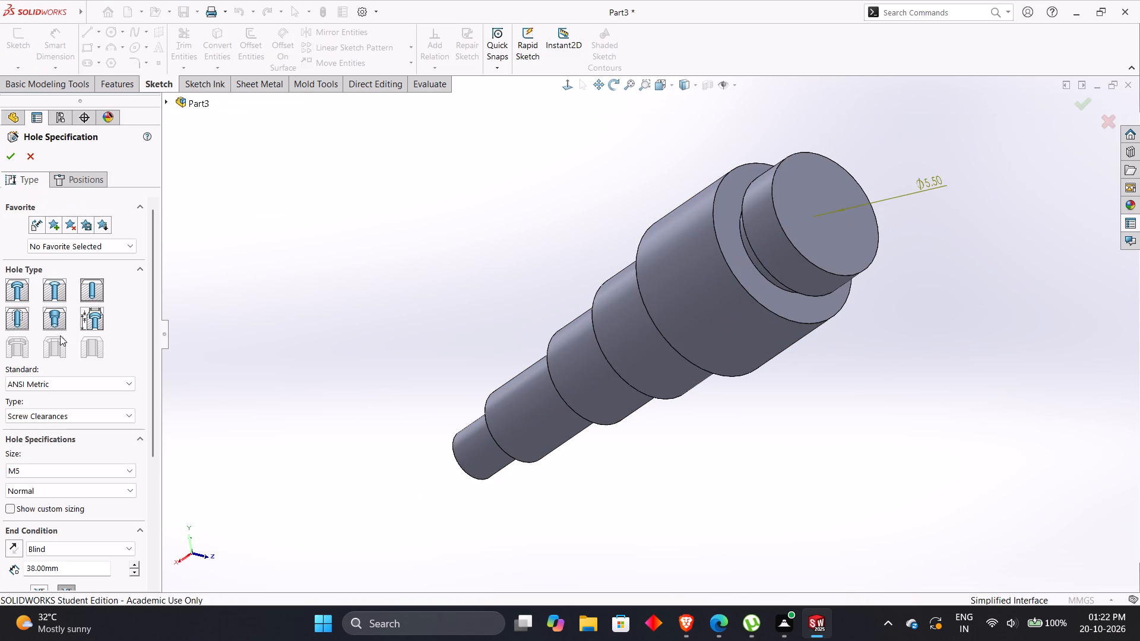
click(50, 471)
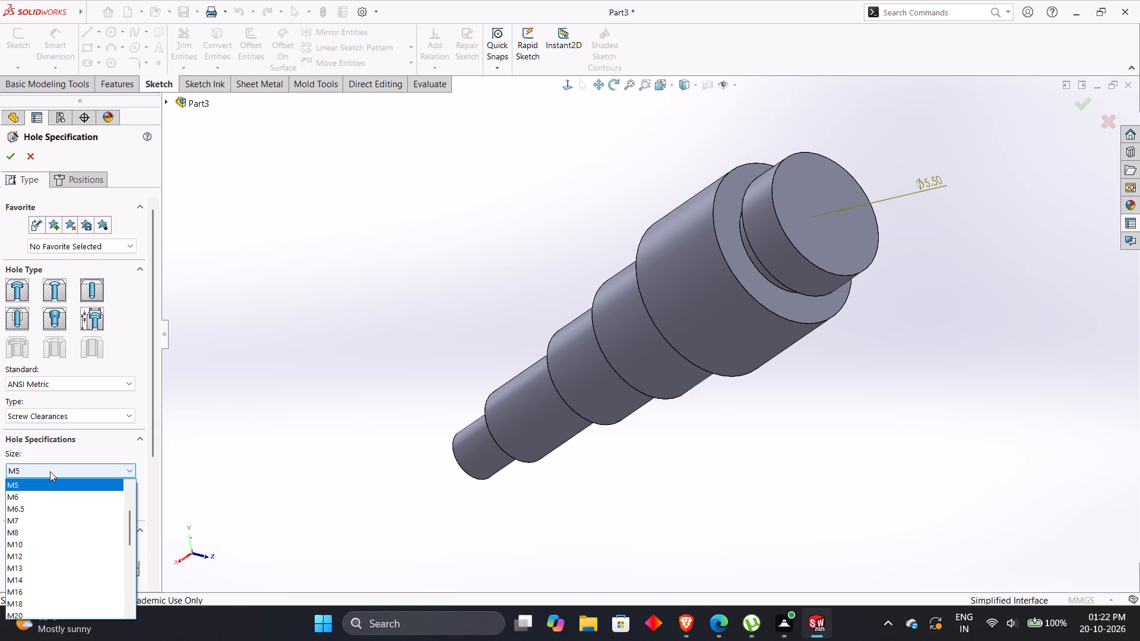
click(50, 471)
click(47, 476)
scroll(43, 500, up, 1)
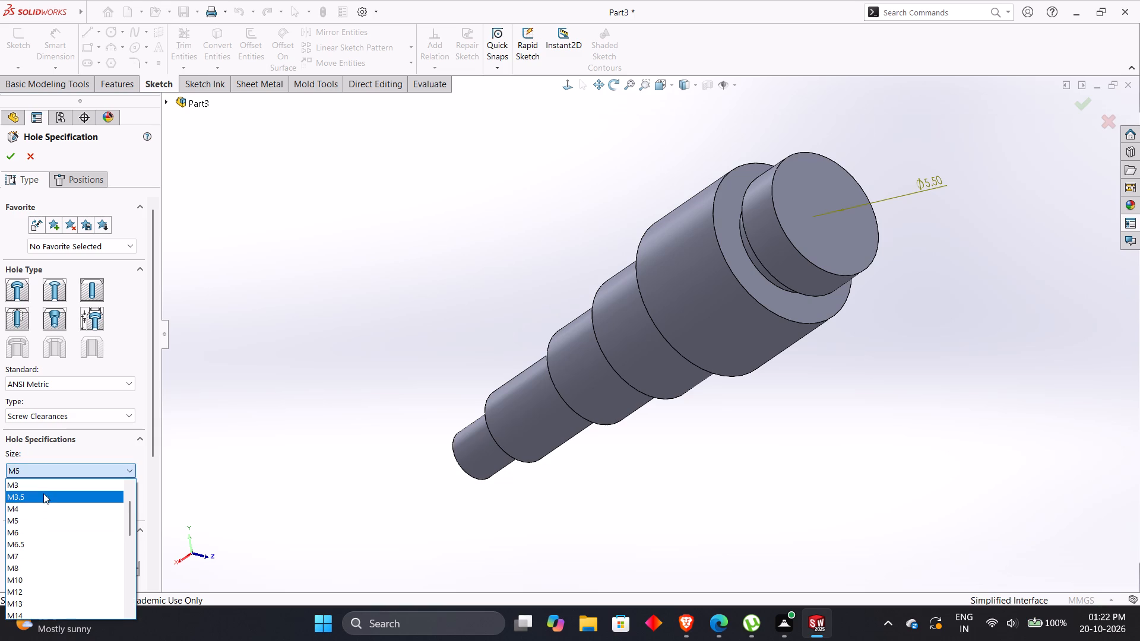
click(50, 468)
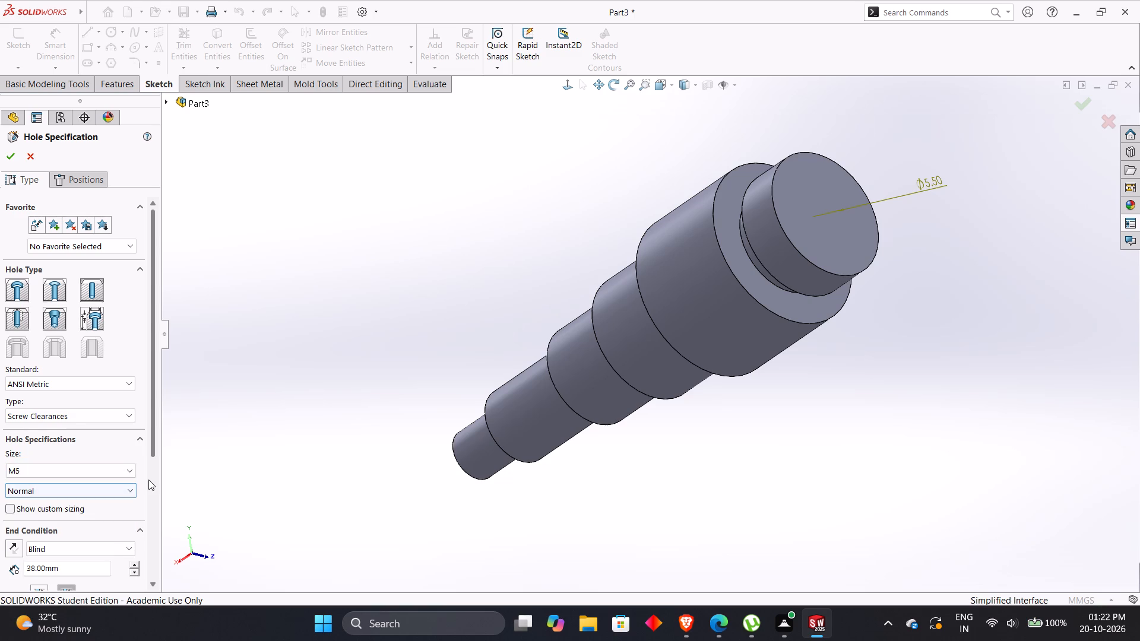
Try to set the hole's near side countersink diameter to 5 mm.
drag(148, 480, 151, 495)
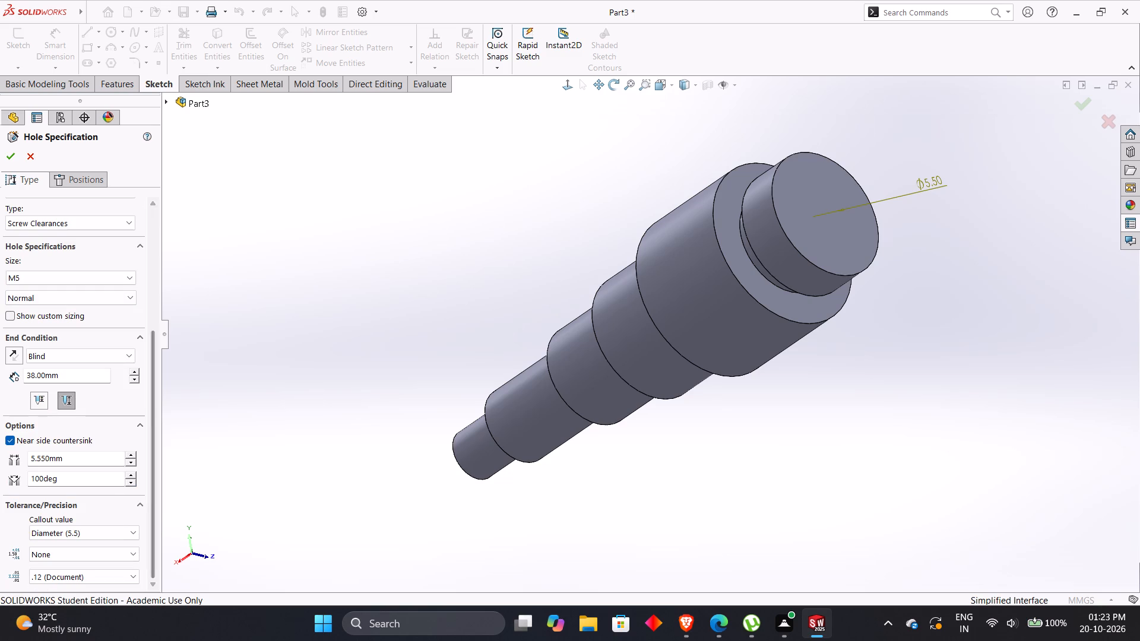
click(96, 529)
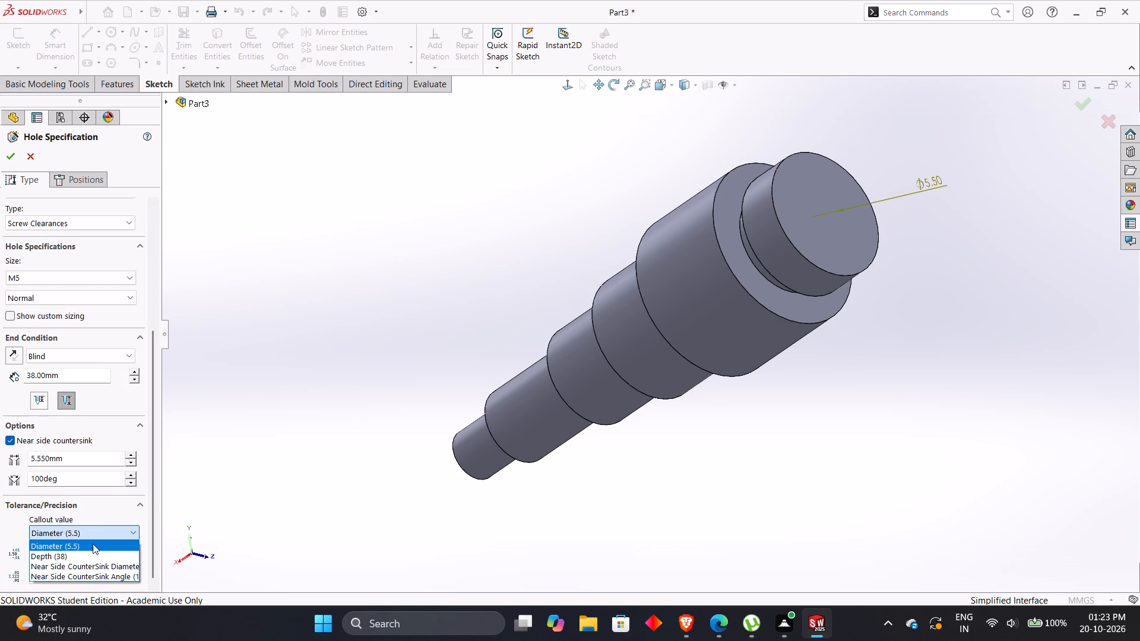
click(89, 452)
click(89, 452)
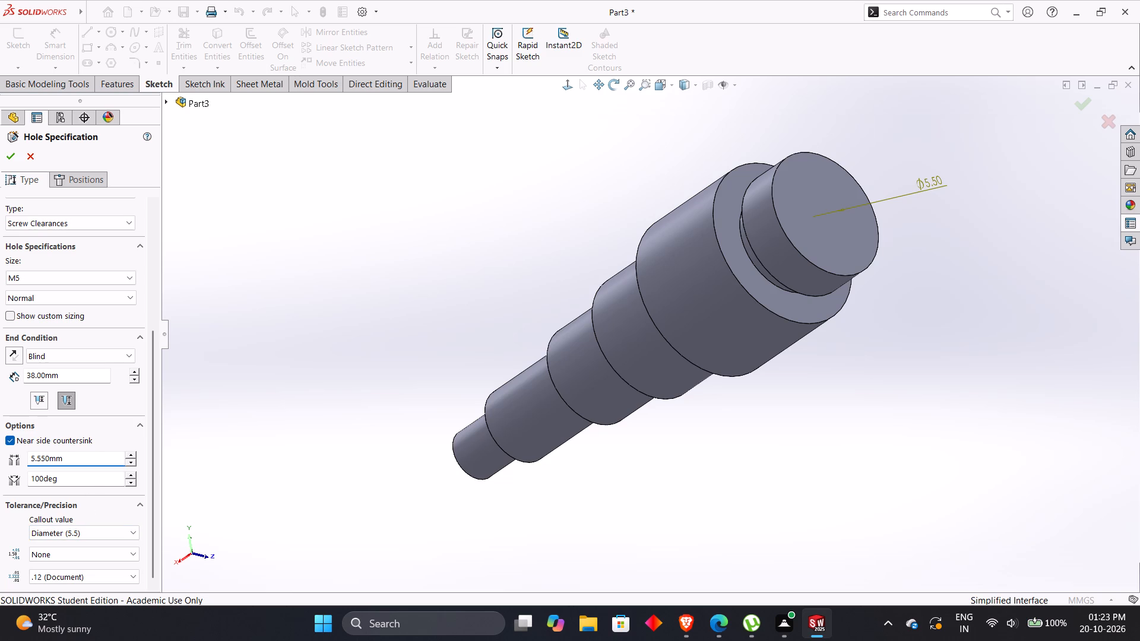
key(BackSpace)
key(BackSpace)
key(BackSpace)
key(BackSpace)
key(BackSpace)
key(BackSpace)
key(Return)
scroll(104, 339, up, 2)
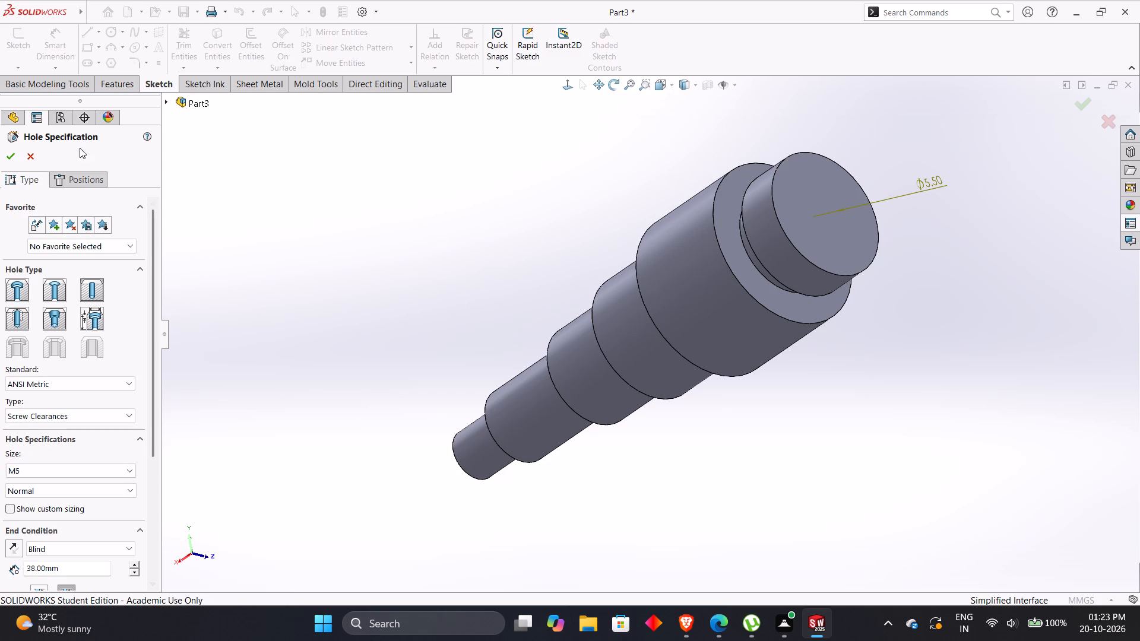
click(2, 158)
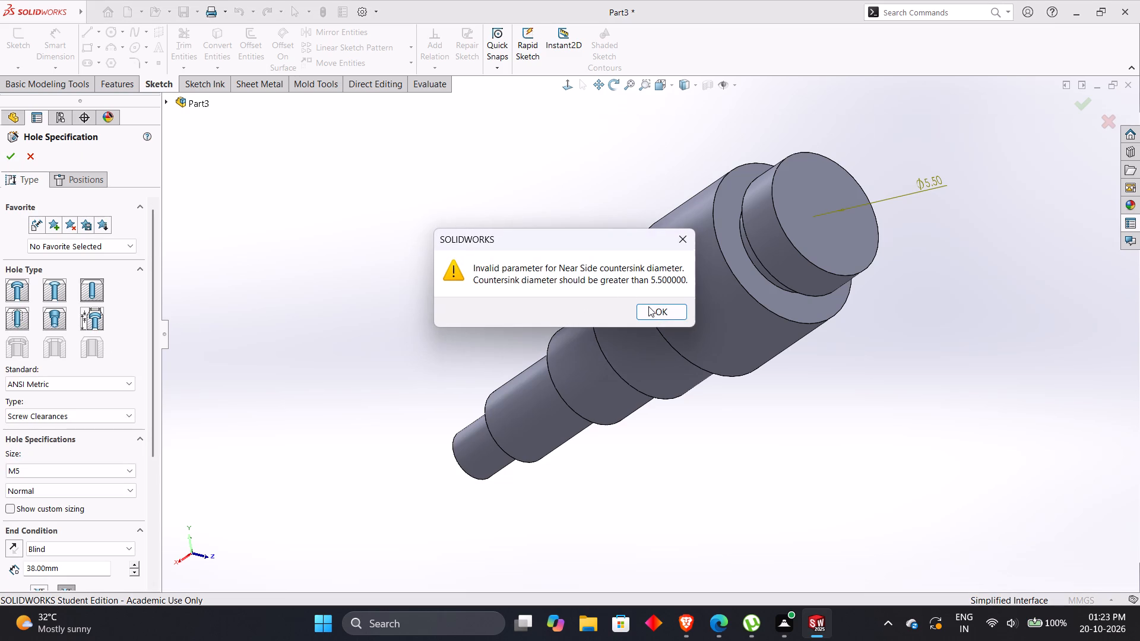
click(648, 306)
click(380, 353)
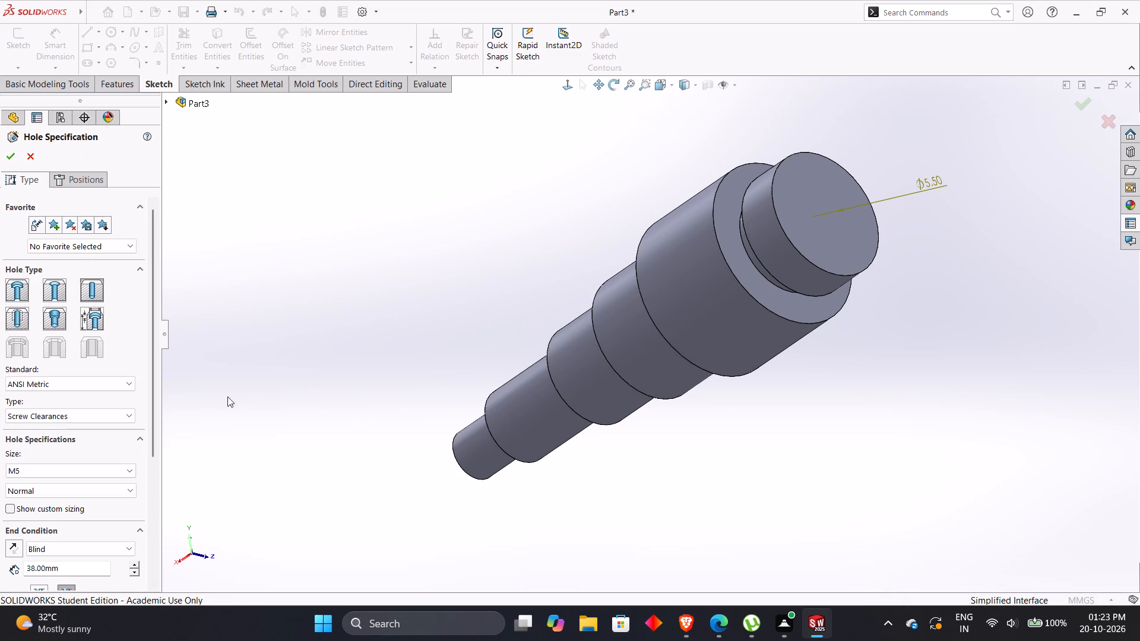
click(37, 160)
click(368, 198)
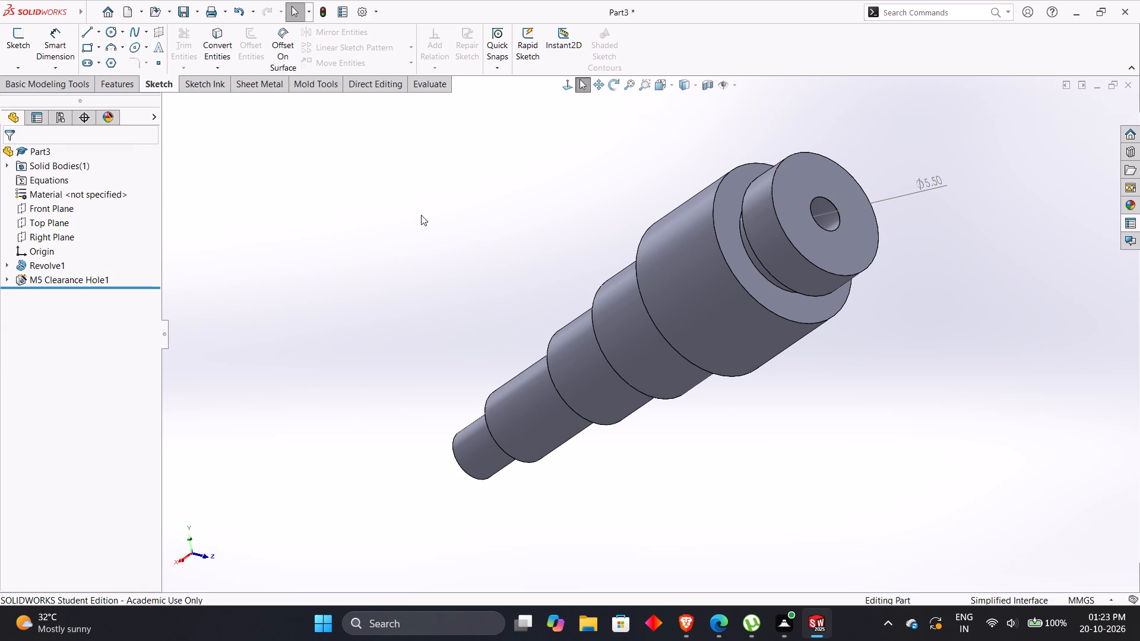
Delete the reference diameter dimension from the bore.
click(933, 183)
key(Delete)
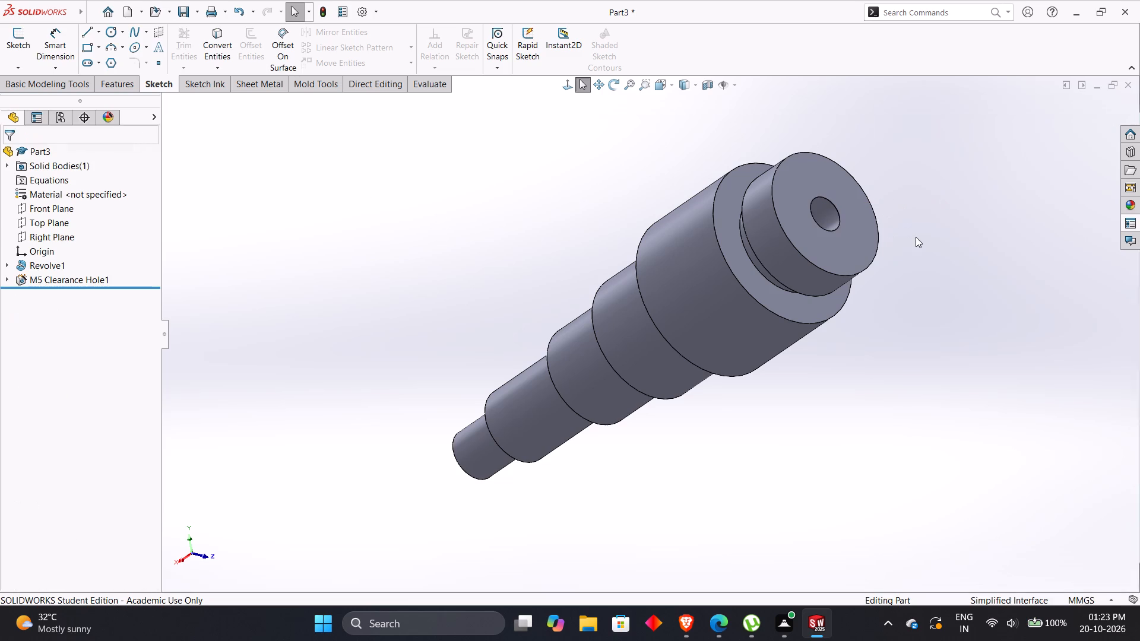
Save the part as Revolve Boss Cut in the FUJI folder, after comparing its shape with the drawing's pictorial view.
middle_drag(917, 236, 683, 289)
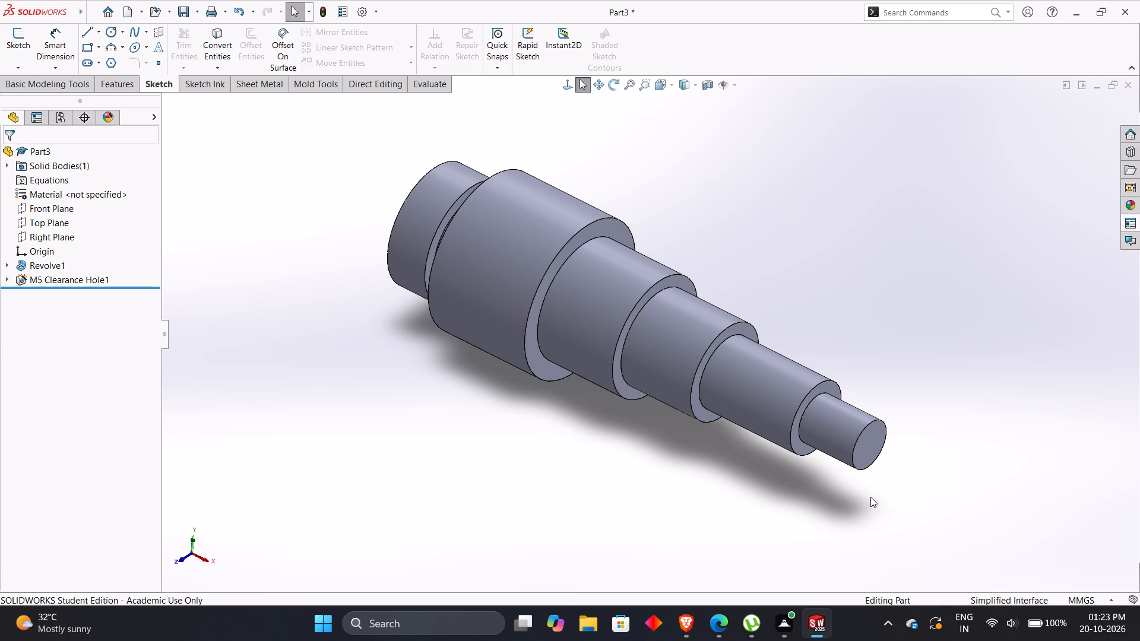
key(alt+Tab)
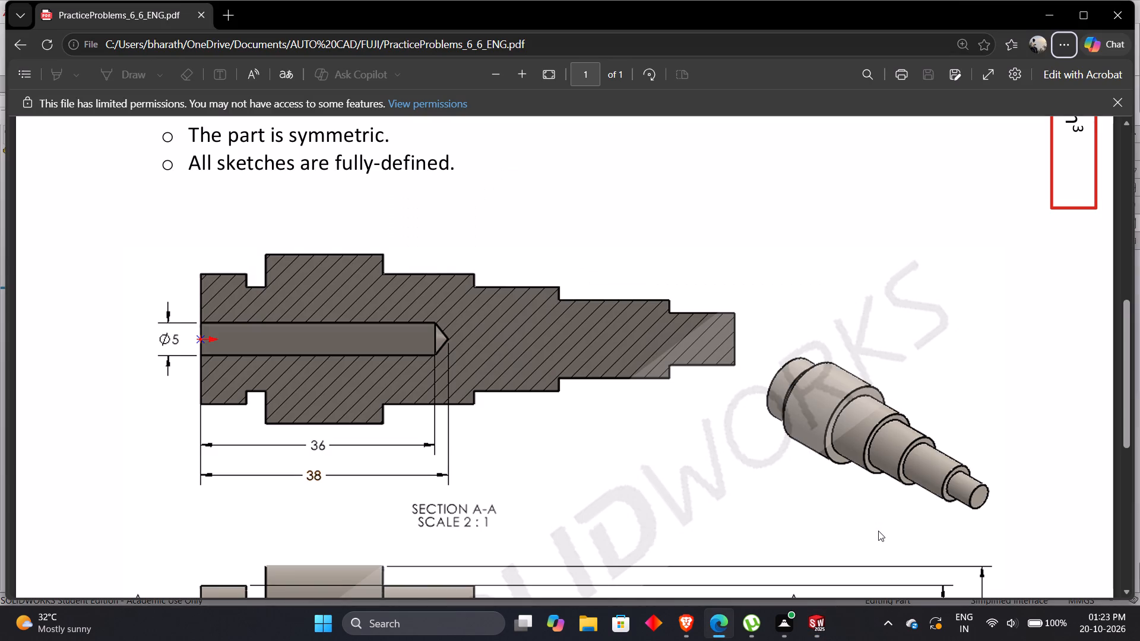
key(alt+Tab)
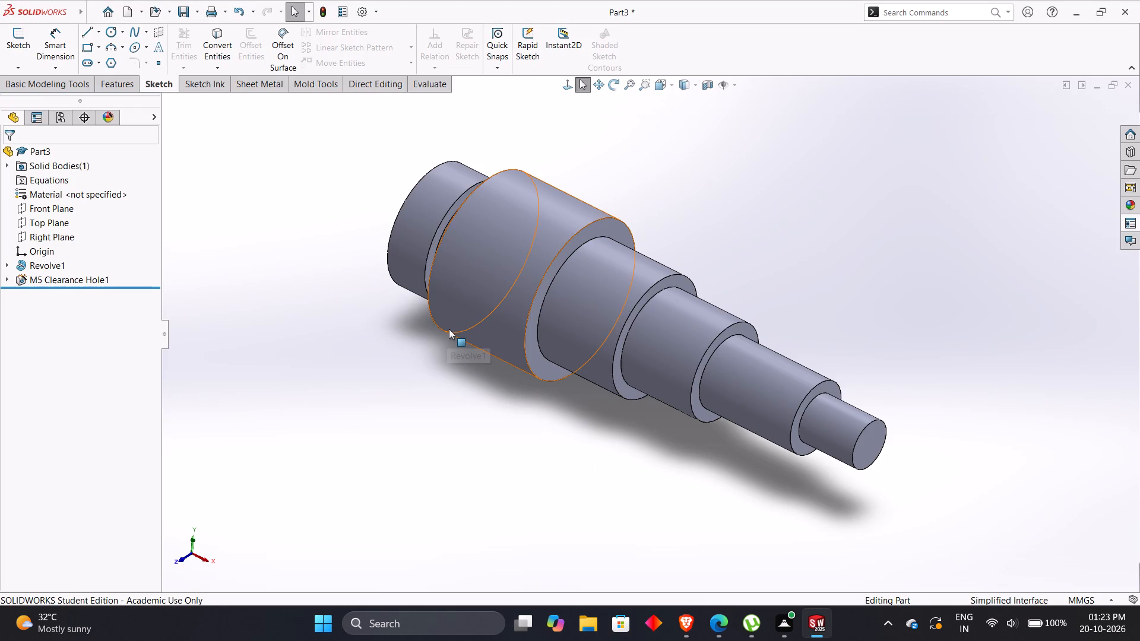
key(ctrl+s)
key(ctrl+s)
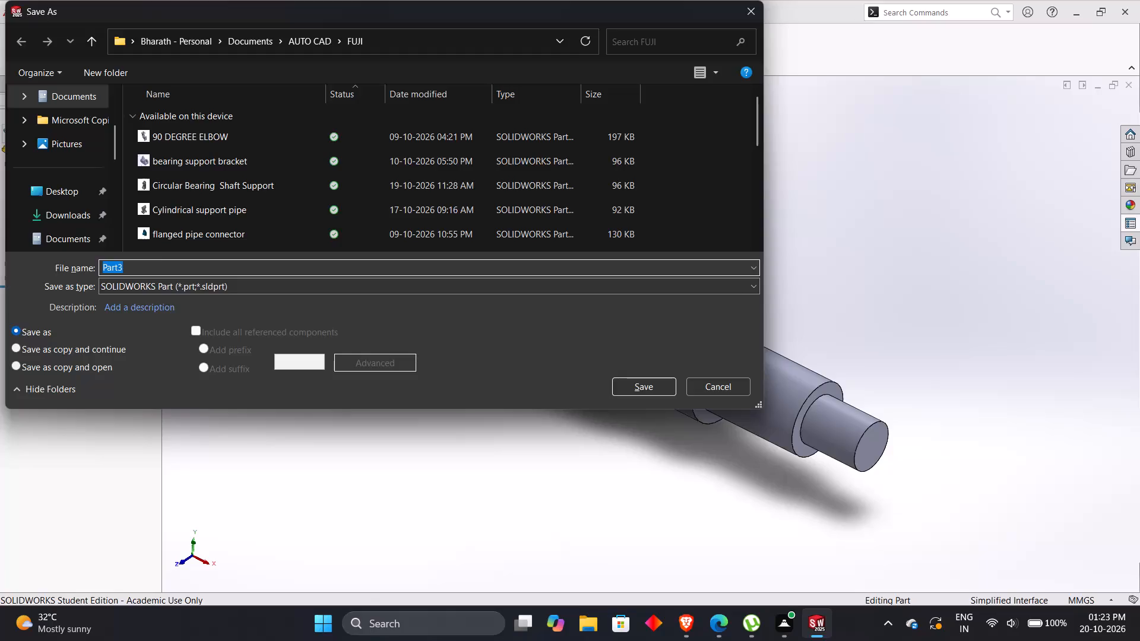
key(ctrl+v)
key(Return)
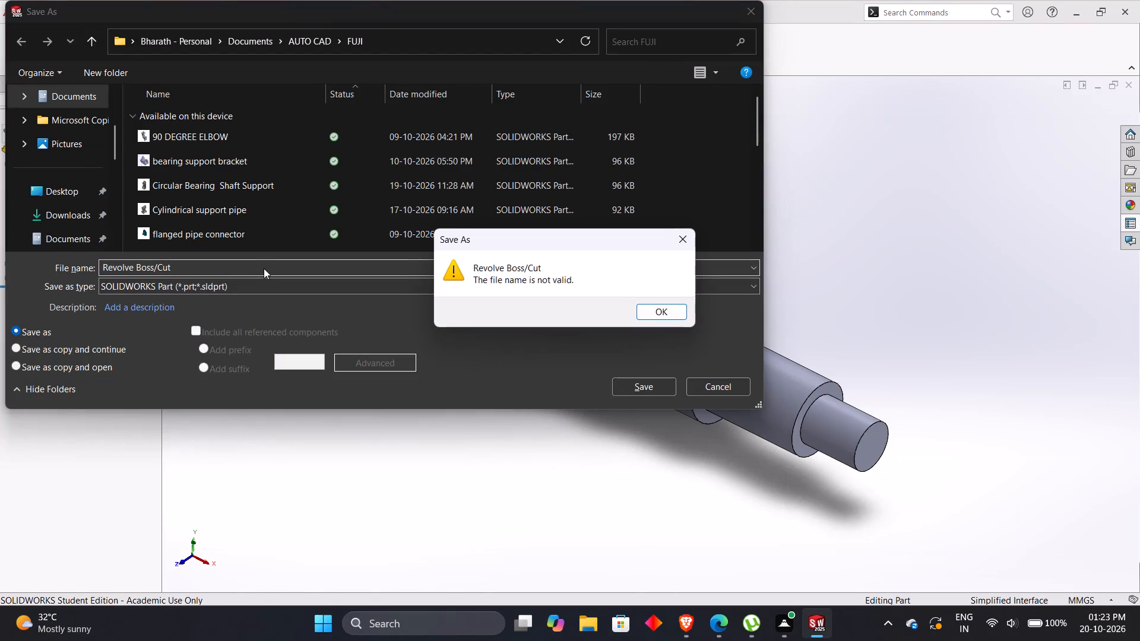
click(660, 316)
click(156, 262)
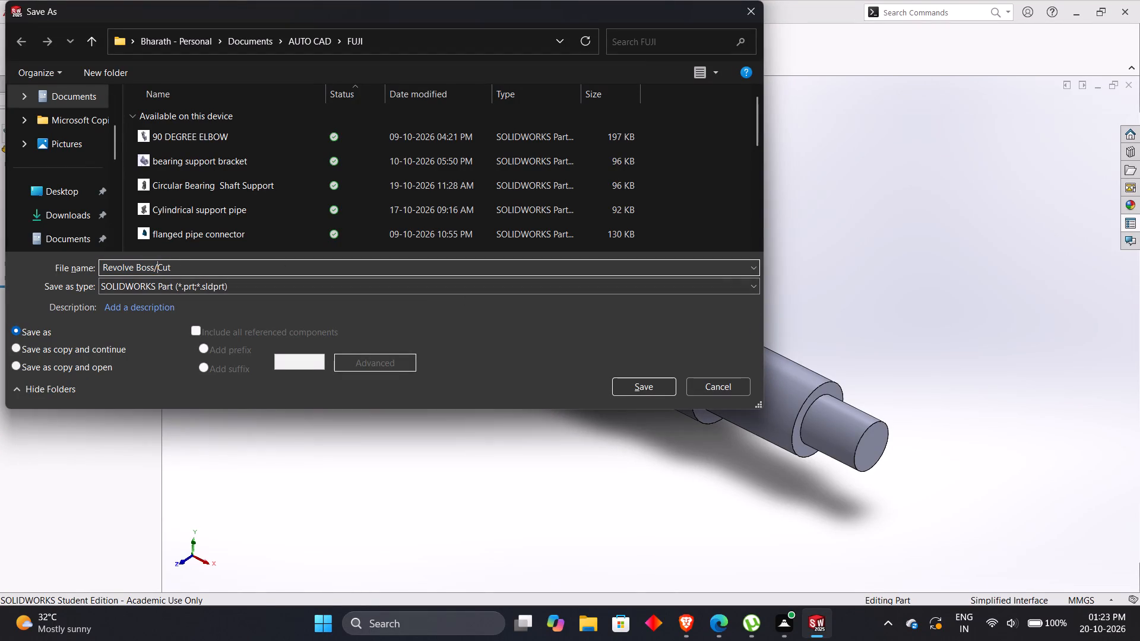
key(BackSpace)
key(space)
key(Return)
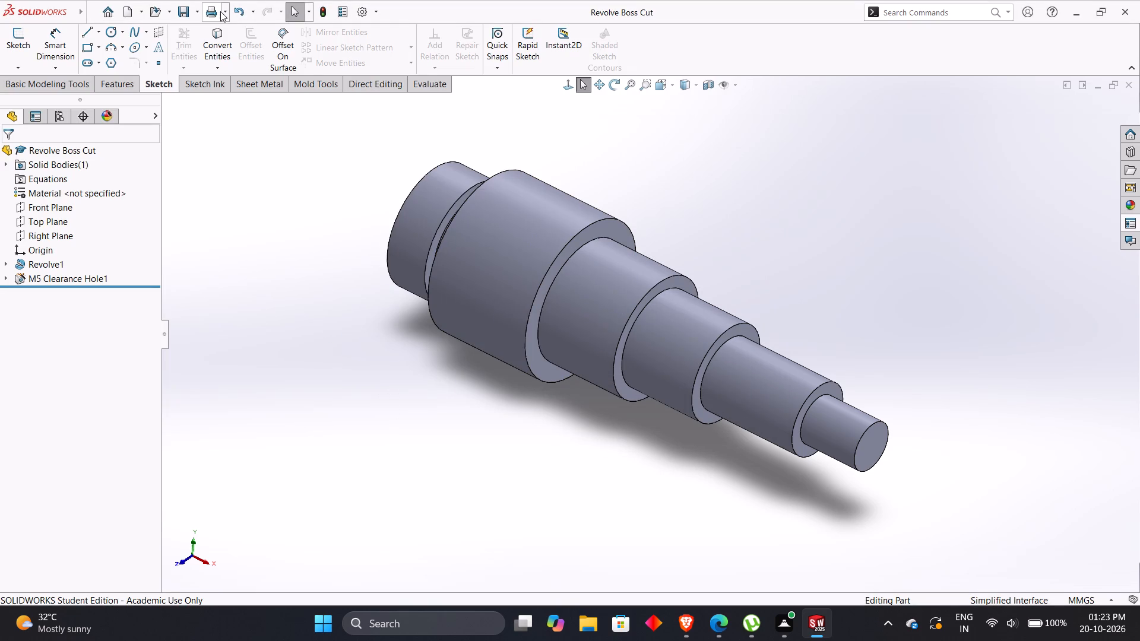
Save a PDF copy of the part as Revolve Boss Cut in the FUJI folder, and save the part again.
click(198, 16)
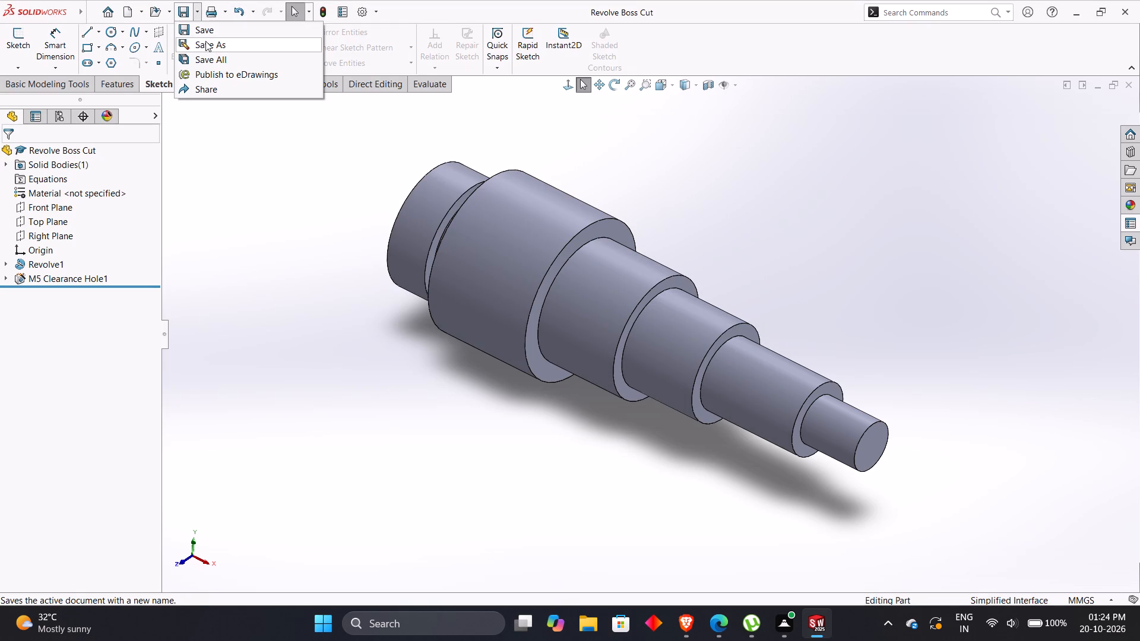
click(205, 41)
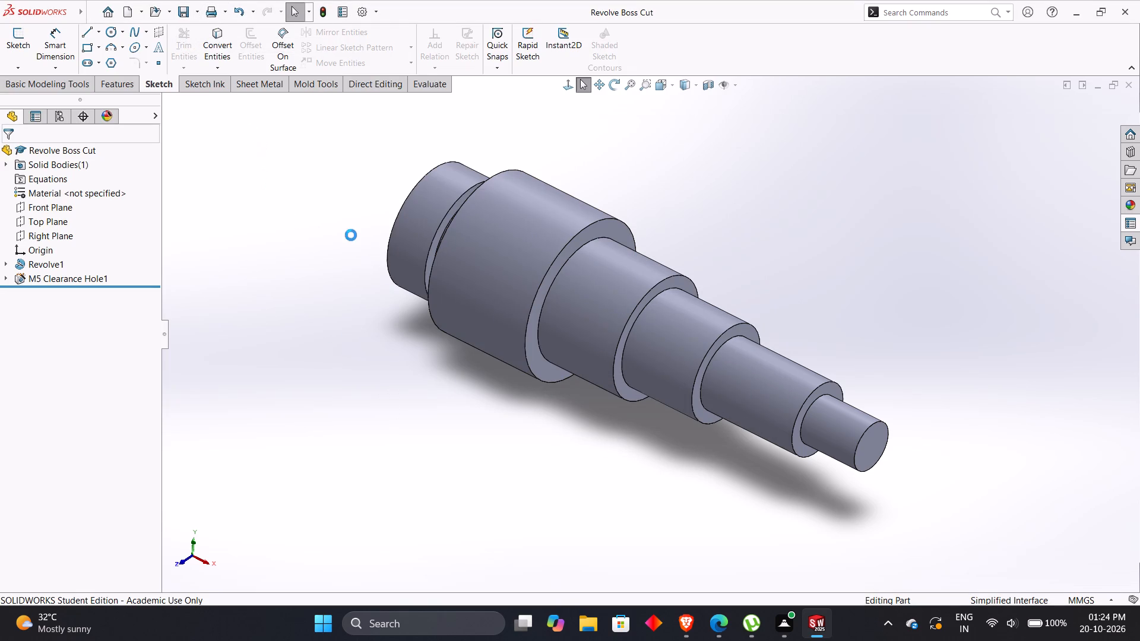
click(375, 285)
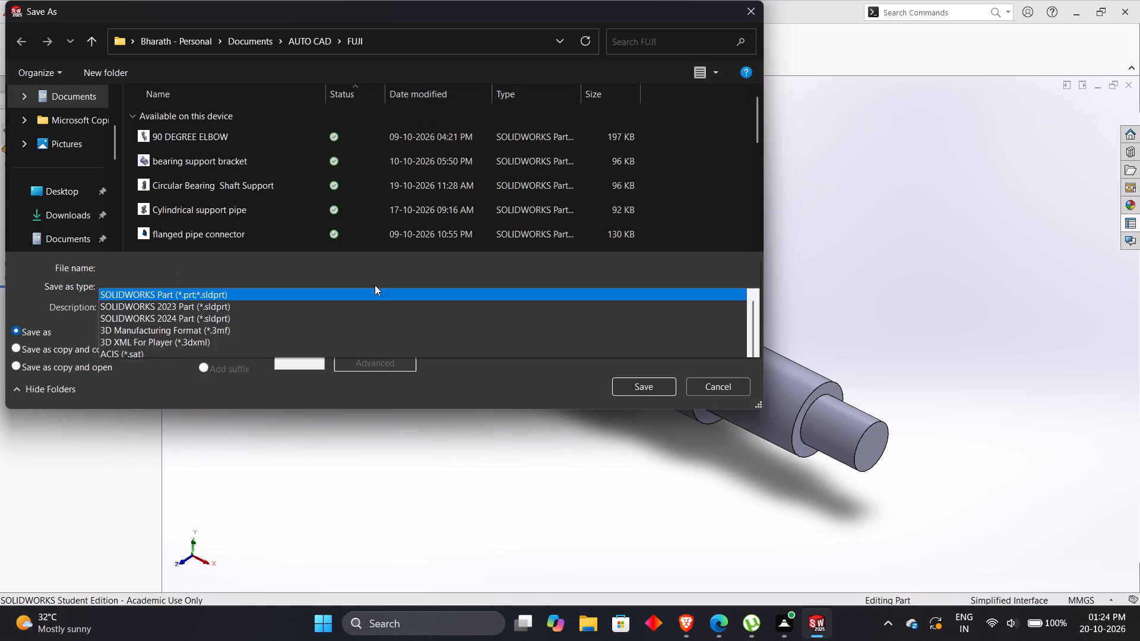
click(357, 107)
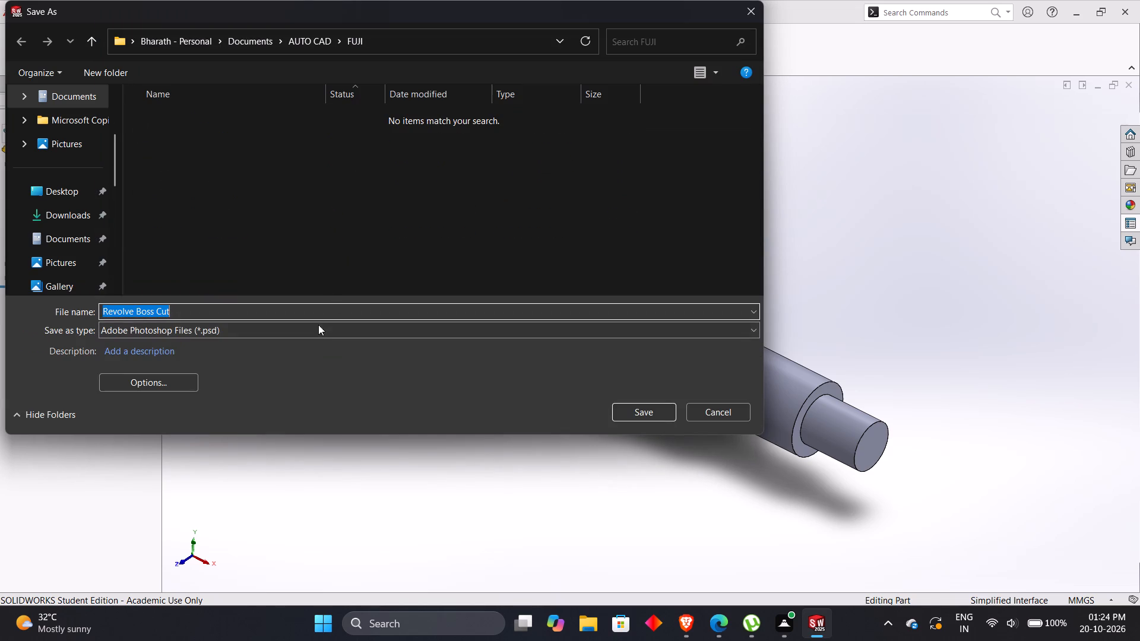
click(313, 330)
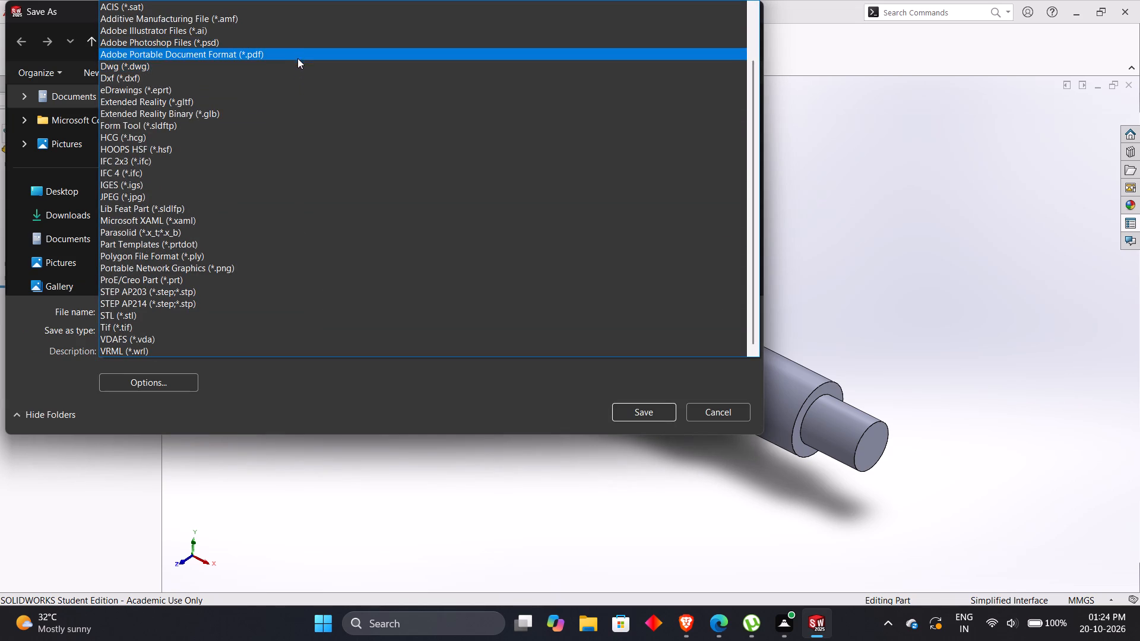
click(298, 56)
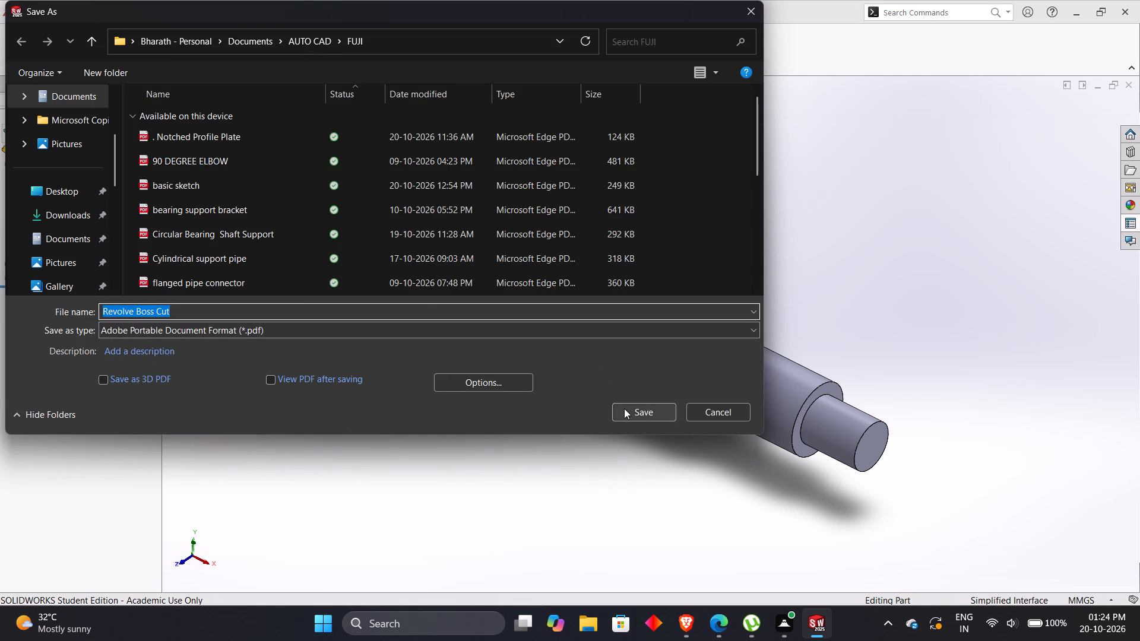
click(624, 408)
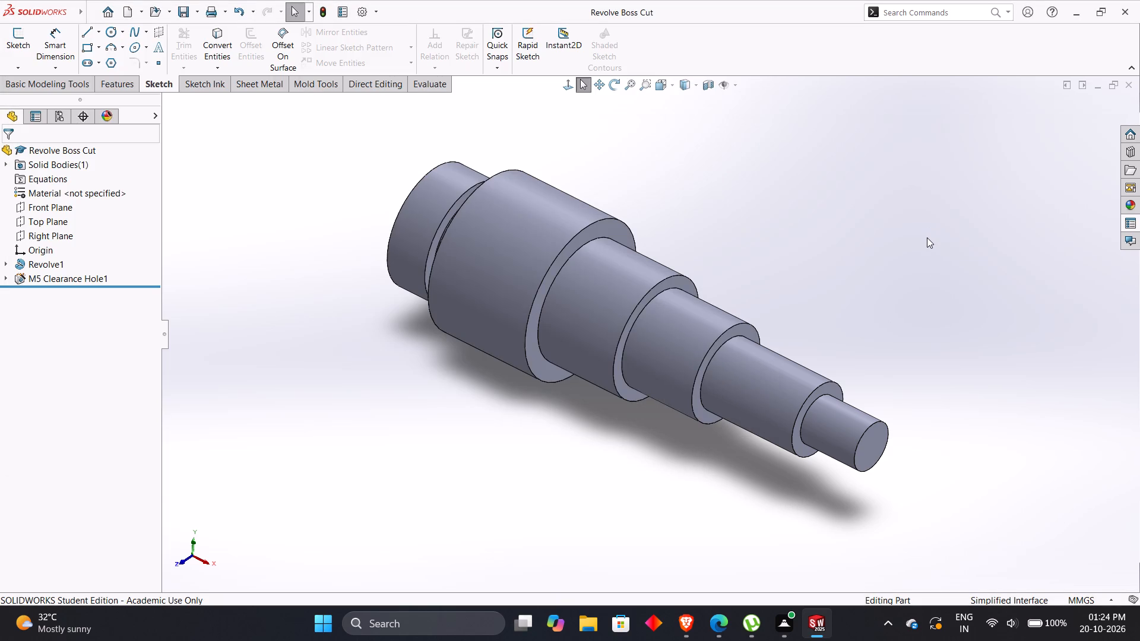
key(ctrl+s)
Compare the volume in the part's mass properties with the volume specified on the practice problem sheet.
scroll(822, 440, down, 2)
scroll(821, 435, up, 3)
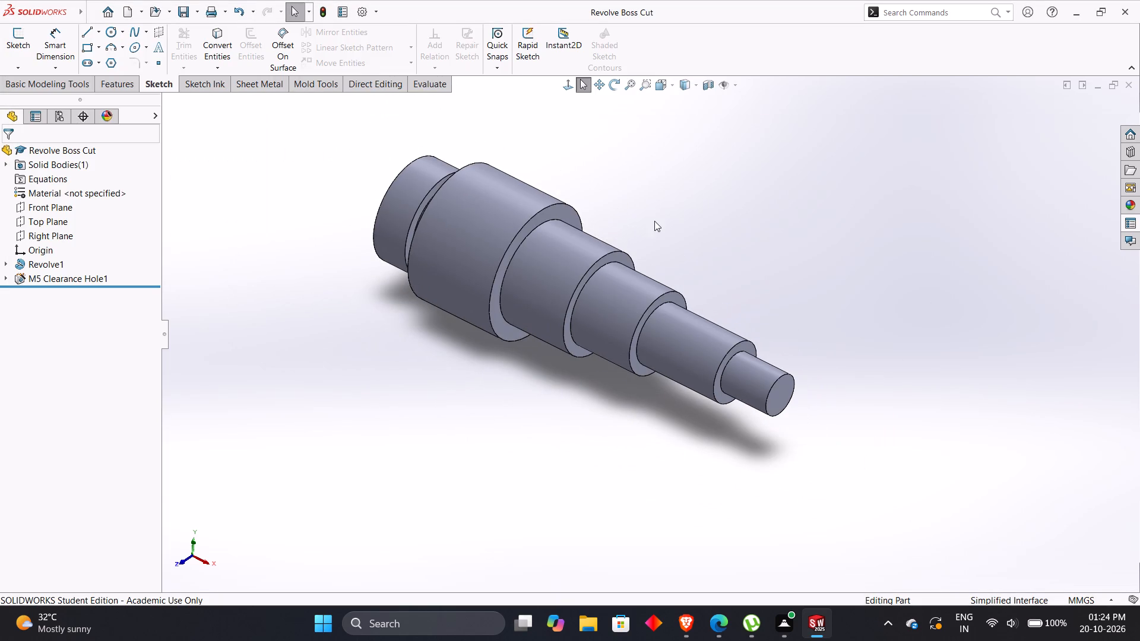
scroll(350, 189, down, 1)
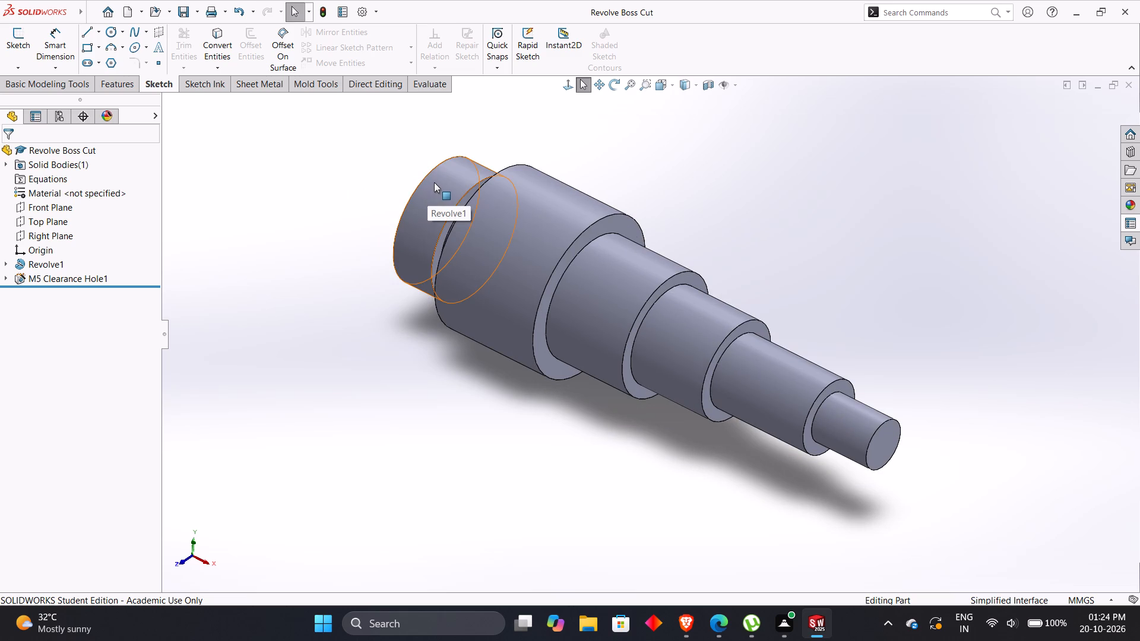
key(alt+Tab)
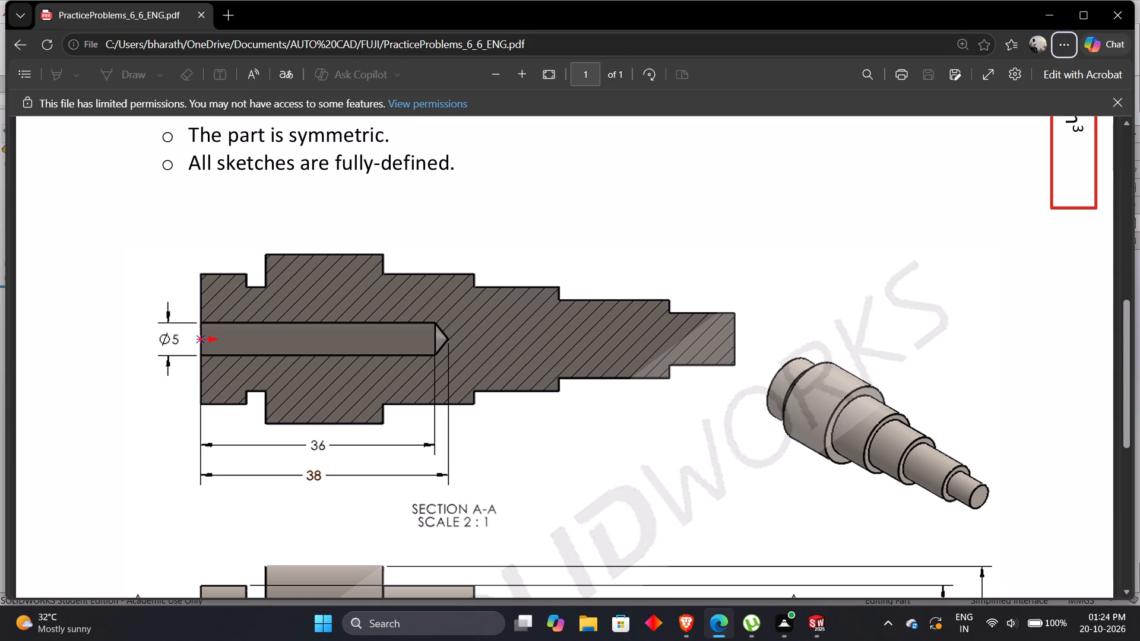
scroll(935, 315, up, 3)
scroll(949, 283, down, 3)
scroll(949, 283, up, 3)
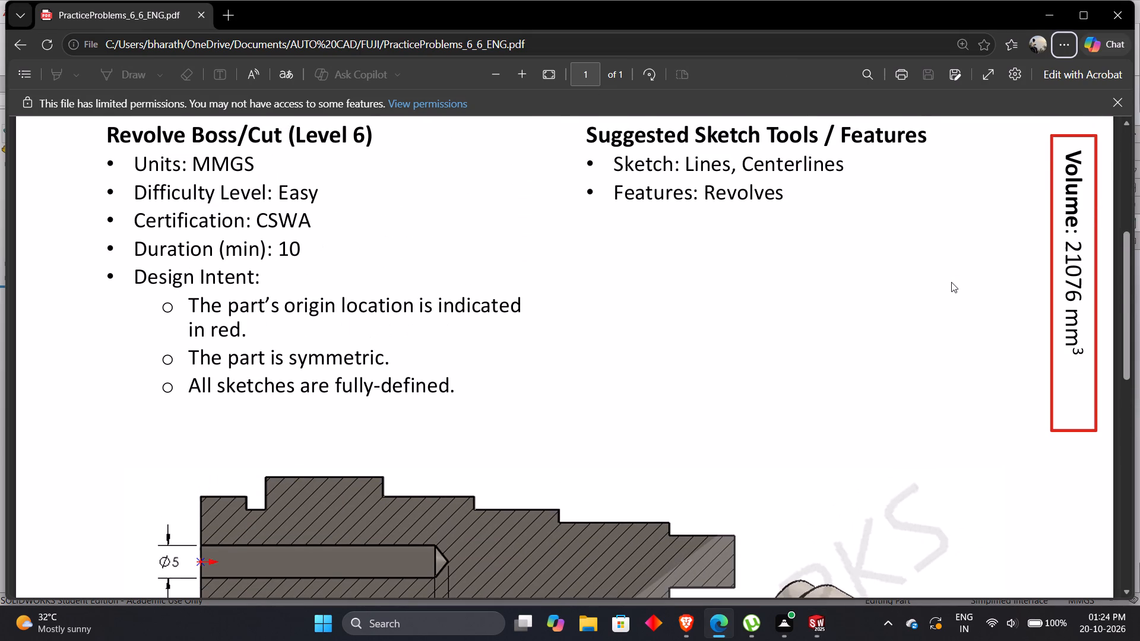
key(alt+Tab)
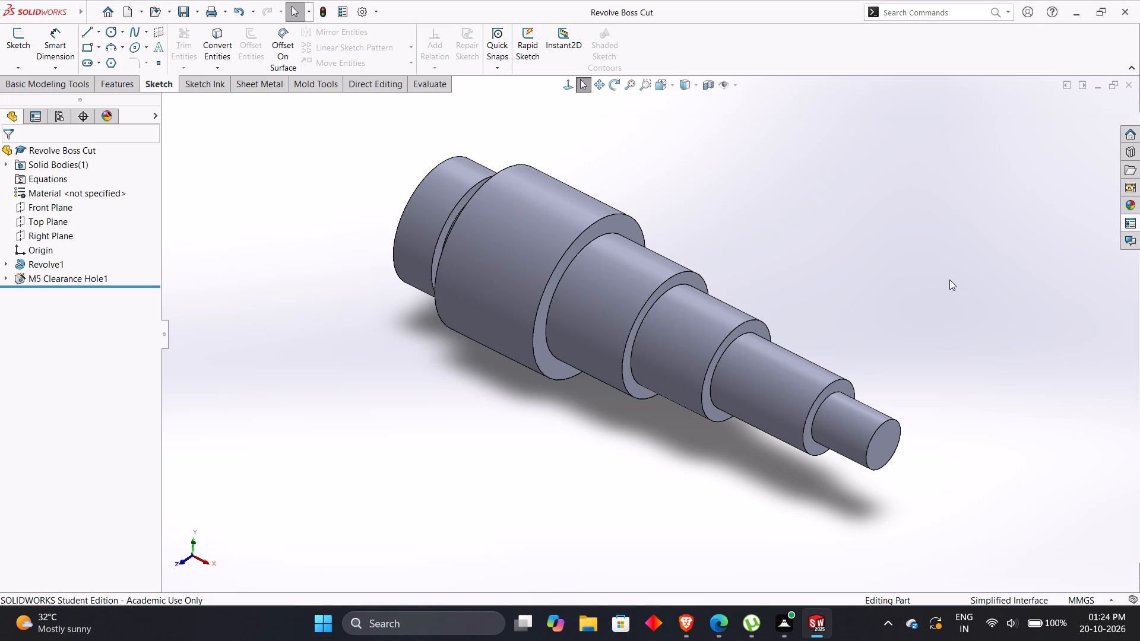
key(ctrl+shift+p)
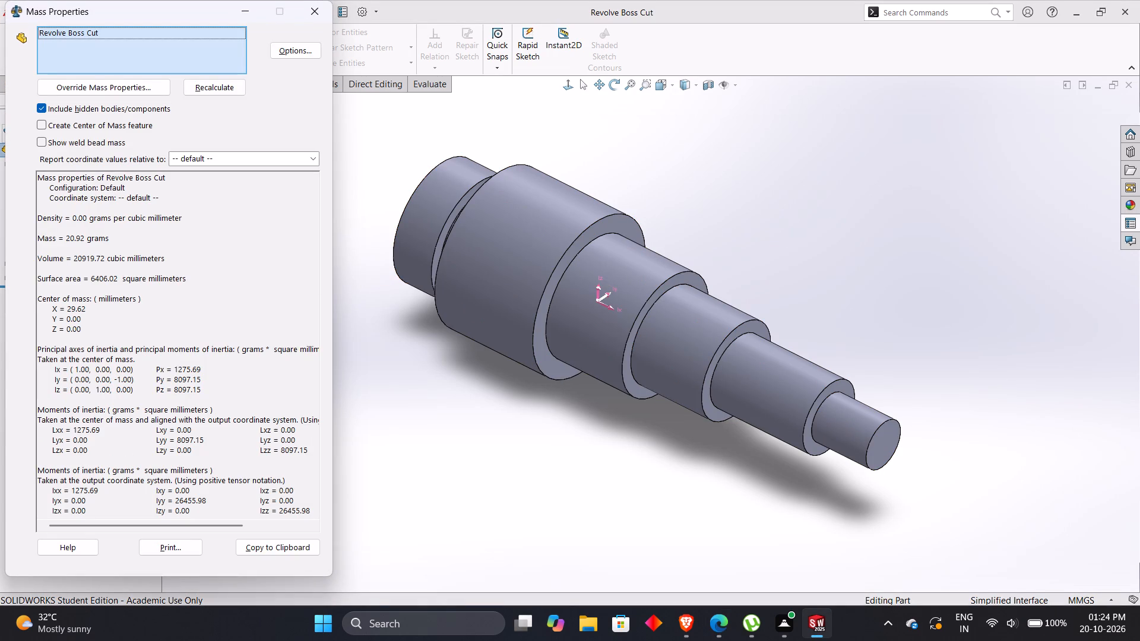
click(316, 19)
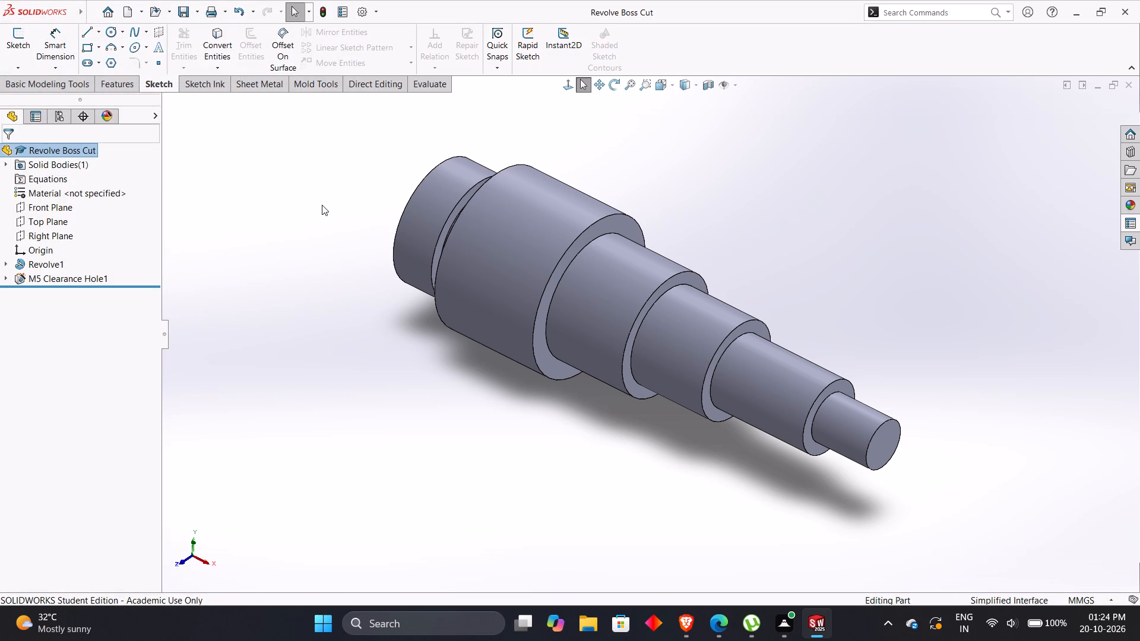
Save the part.
key(ctrl+s)
Set the computer's sound volume to 100 and its screen brightness to 0.
click(1006, 621)
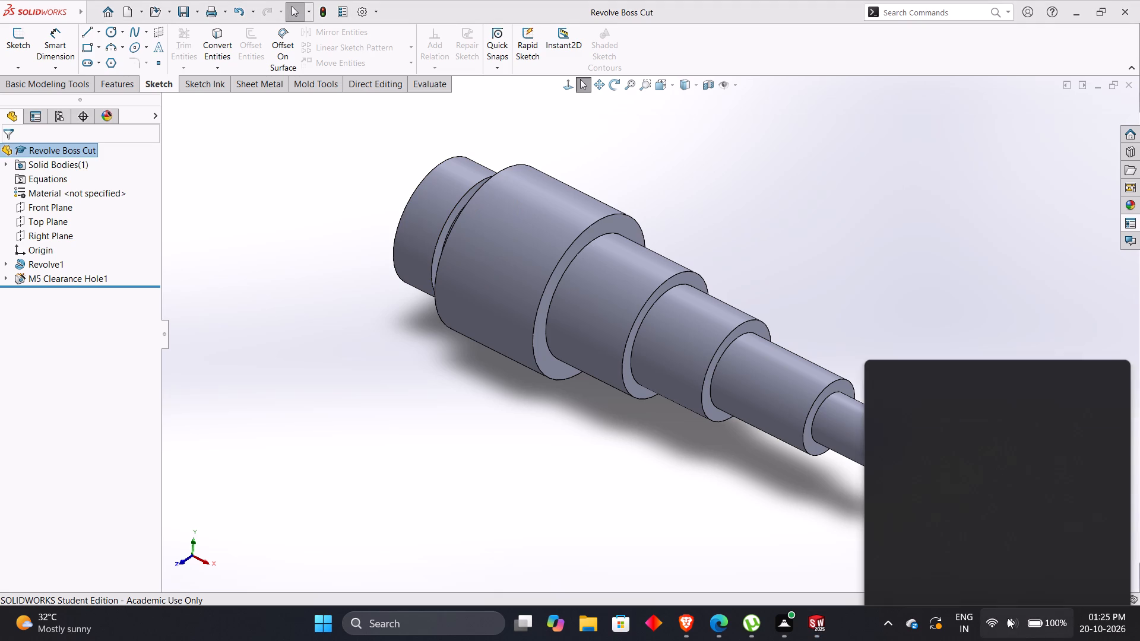
drag(971, 532, 1119, 526)
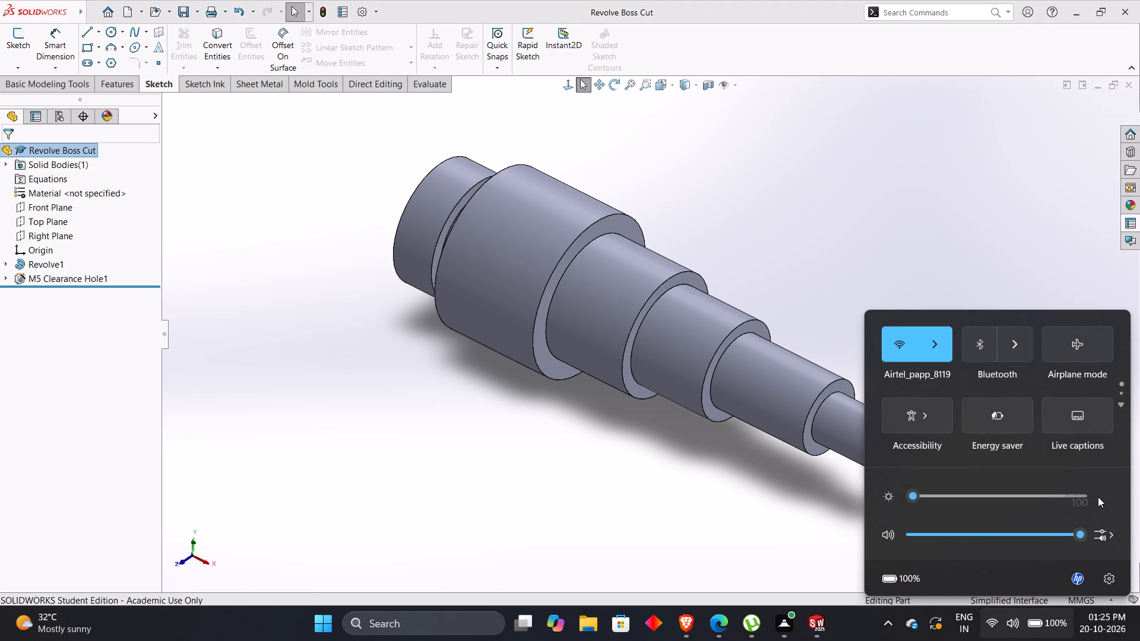
drag(1086, 495, 883, 504)
drag(883, 504, 870, 506)
click(771, 499)
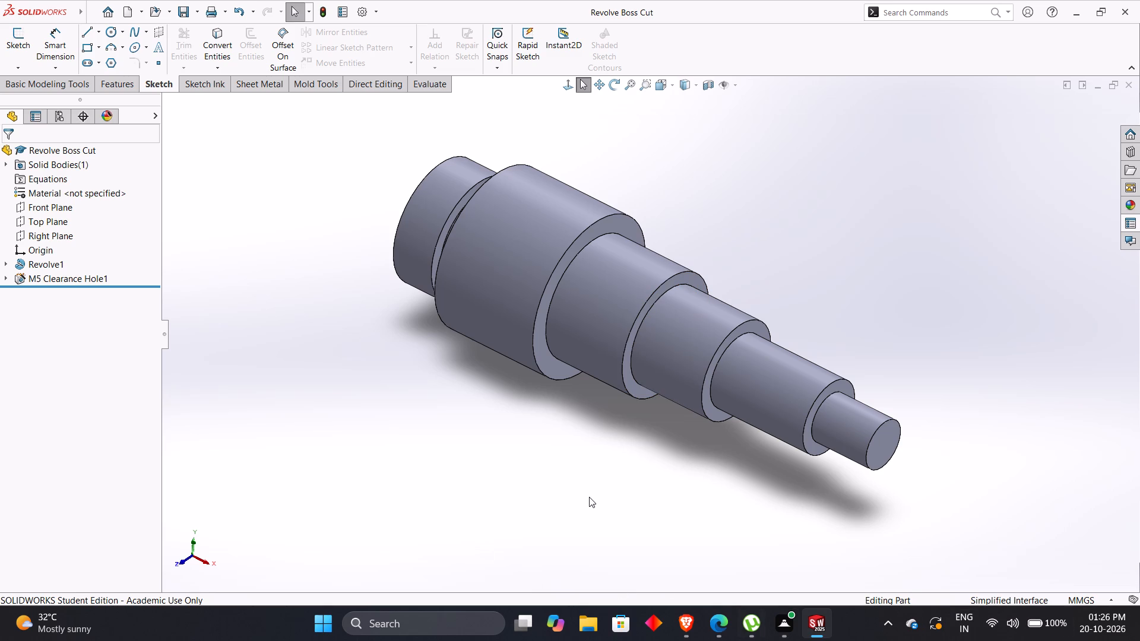
Examine the shaft in each standard view from front through isometric, and look over the practice problem sheet again.
key(ctrl+1)
key(ctrl+2)
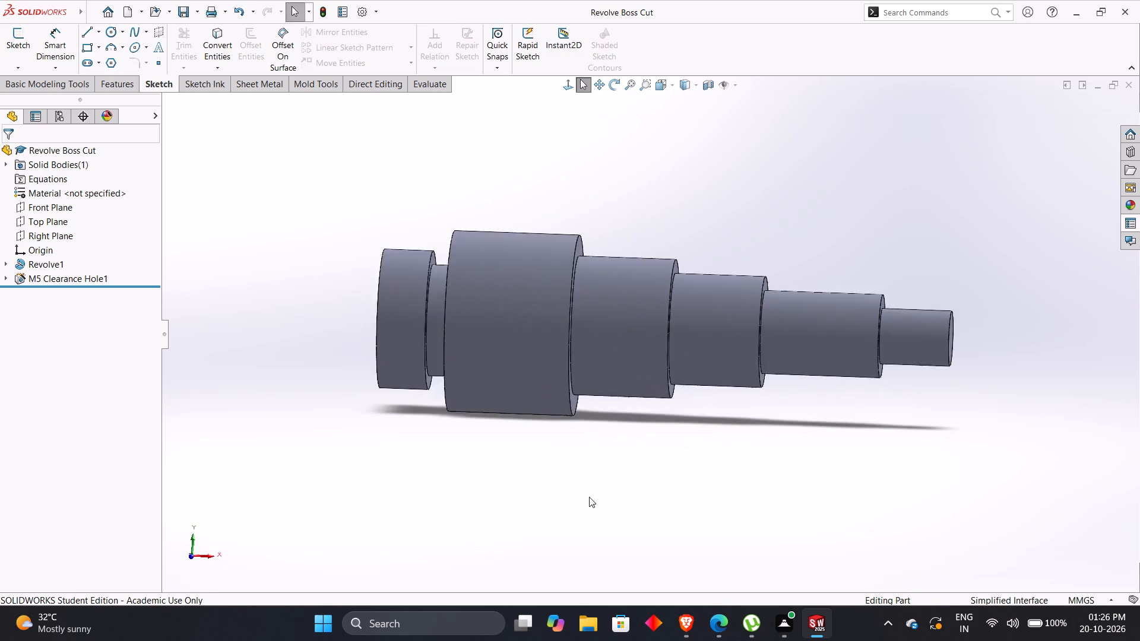
key(ctrl+3)
key(ctrl+4)
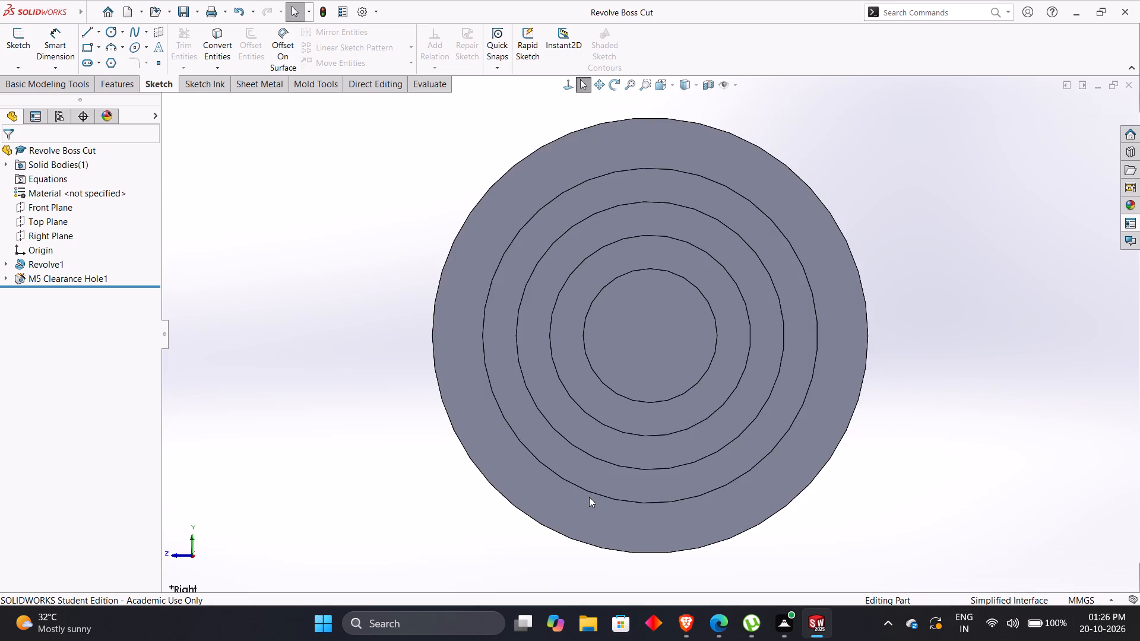
key(ctrl+5)
key(ctrl+6)
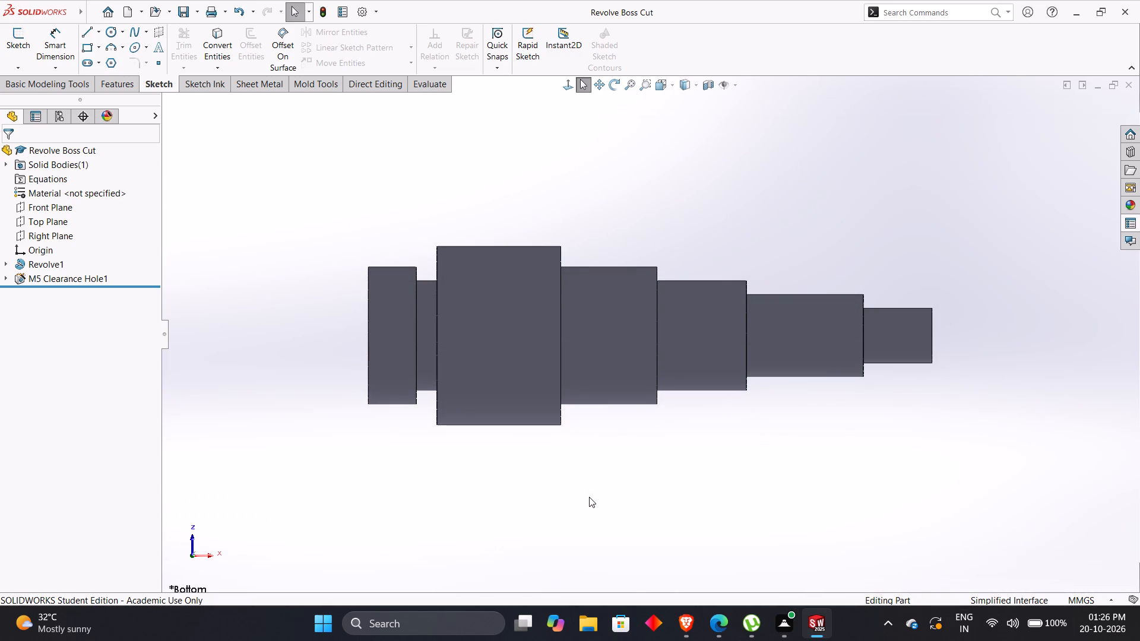
key(ctrl+7)
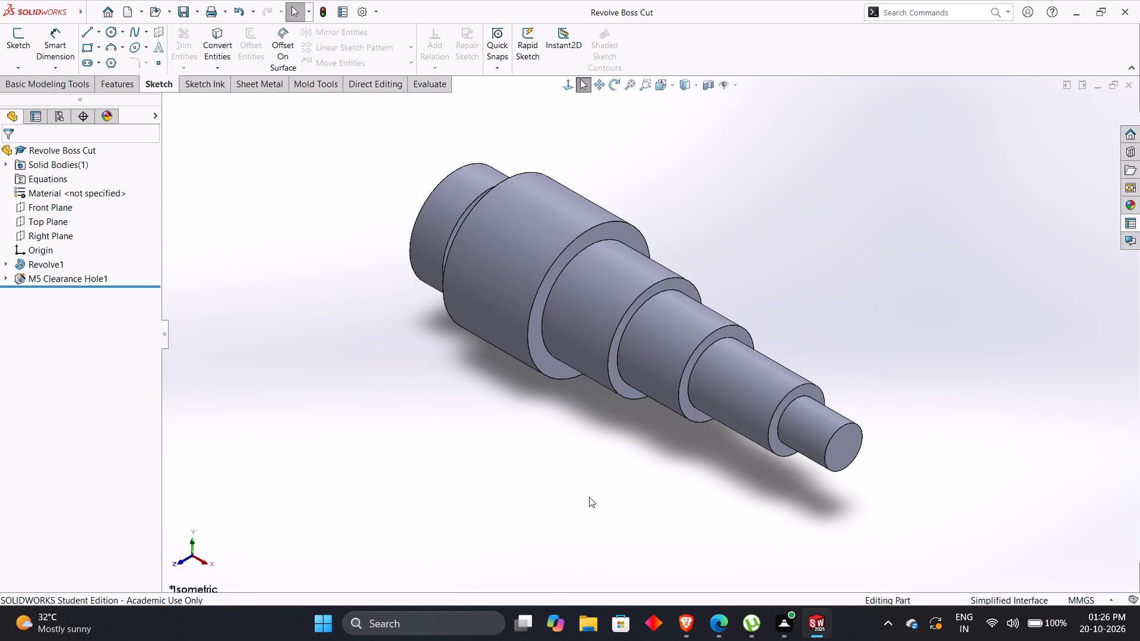
key(alt+Tab)
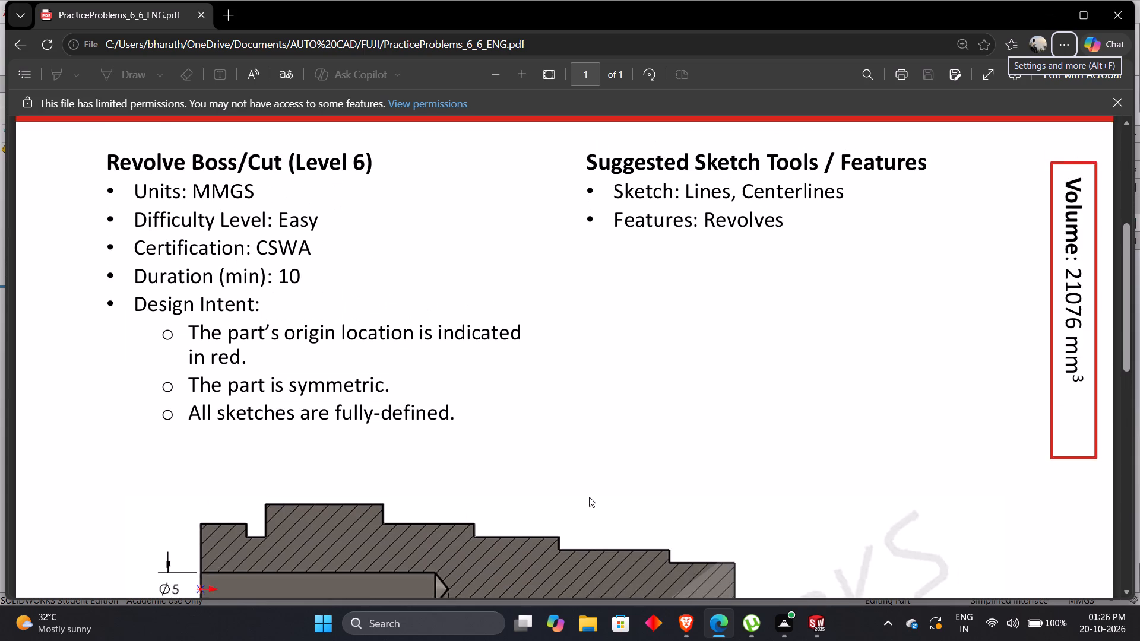
key(alt+Tab)
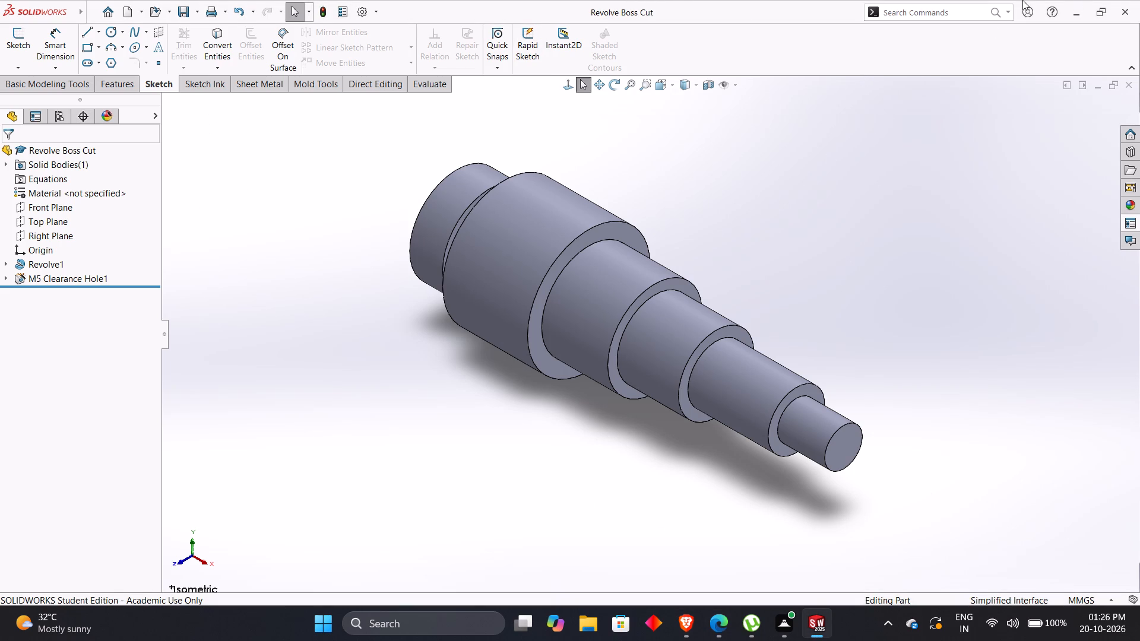
Create a drawing from the Revolve Boss Cut part on a standard A3 (ISO) sheet.
click(169, 19)
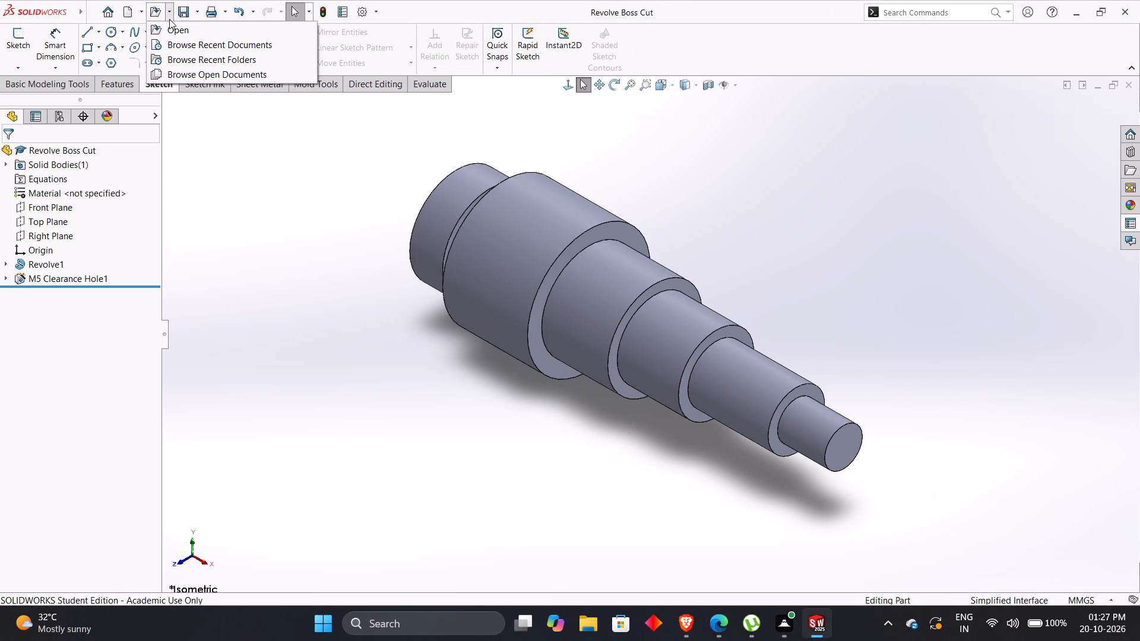
click(169, 19)
click(141, 11)
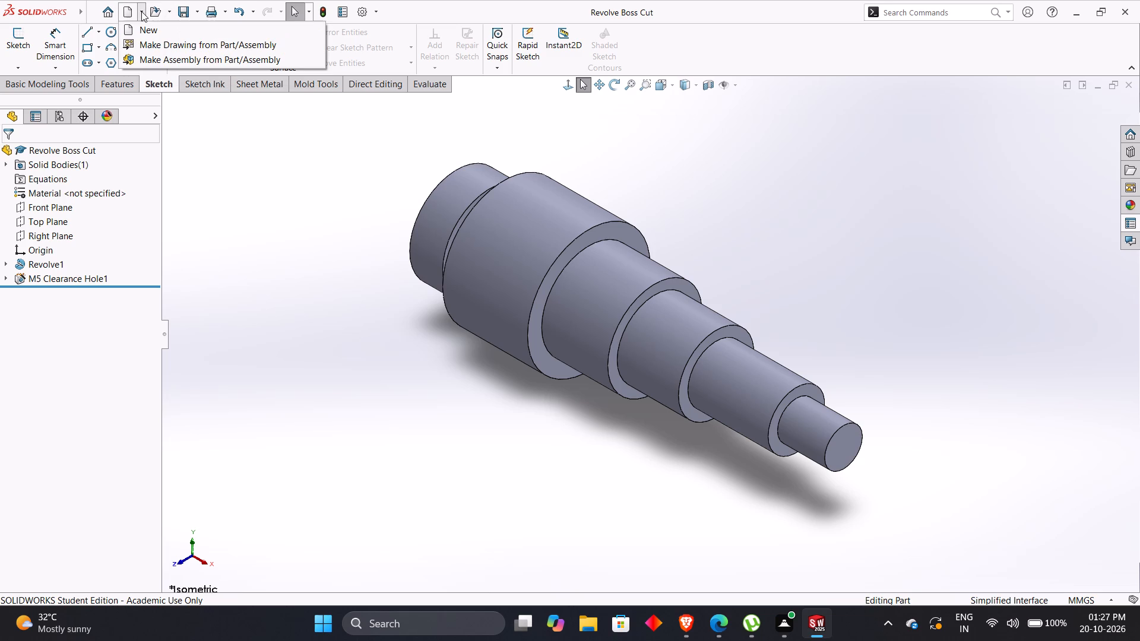
click(149, 48)
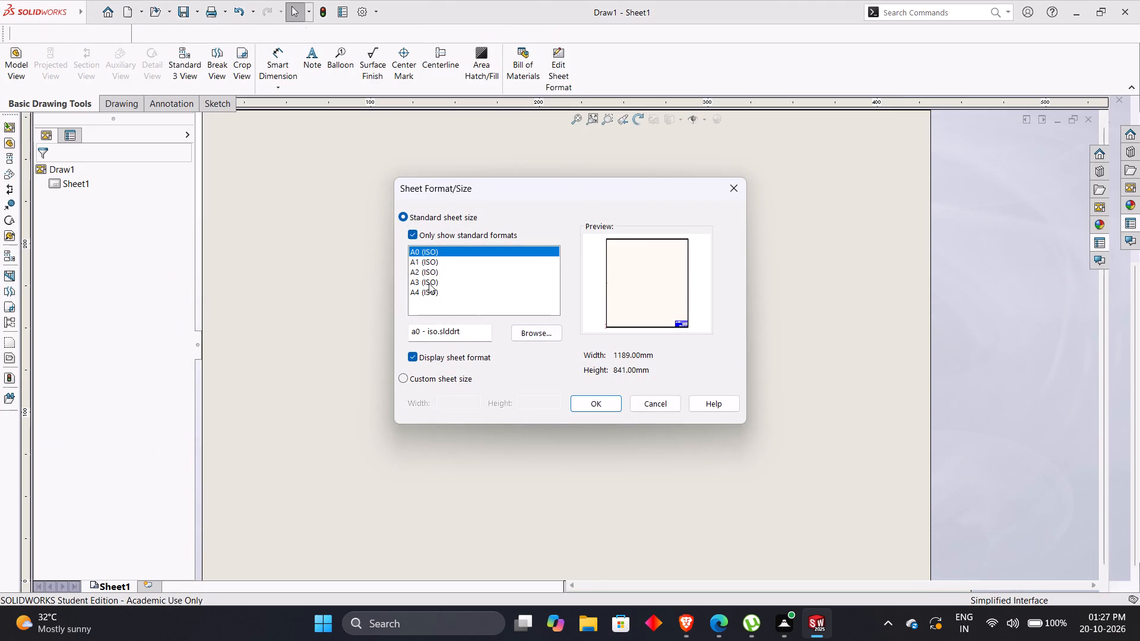
click(424, 287)
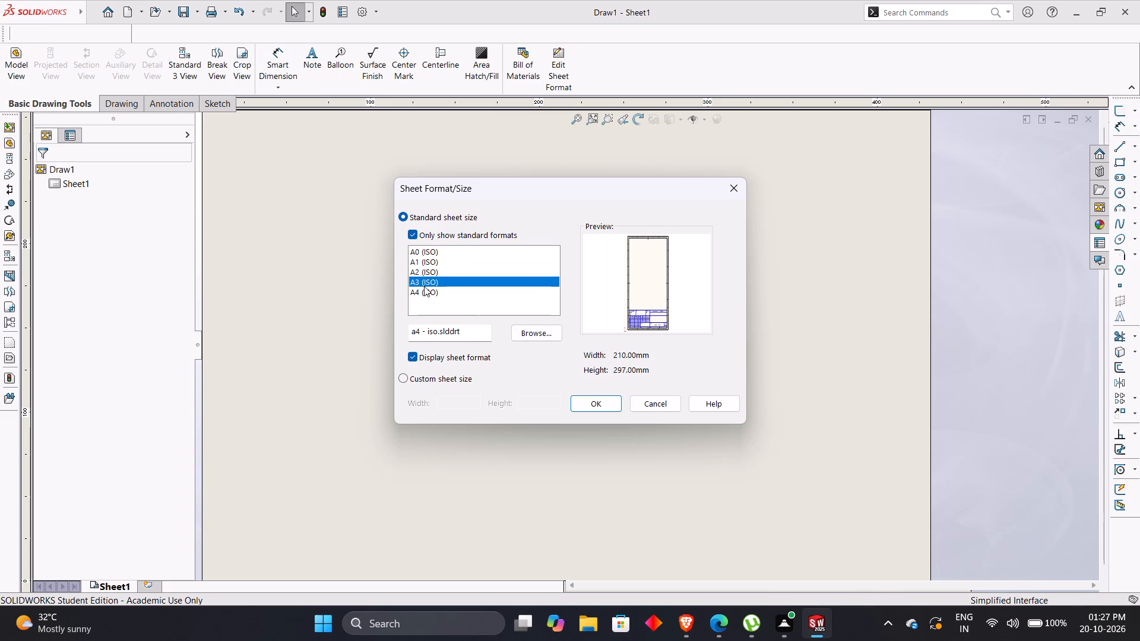
click(424, 286)
click(581, 411)
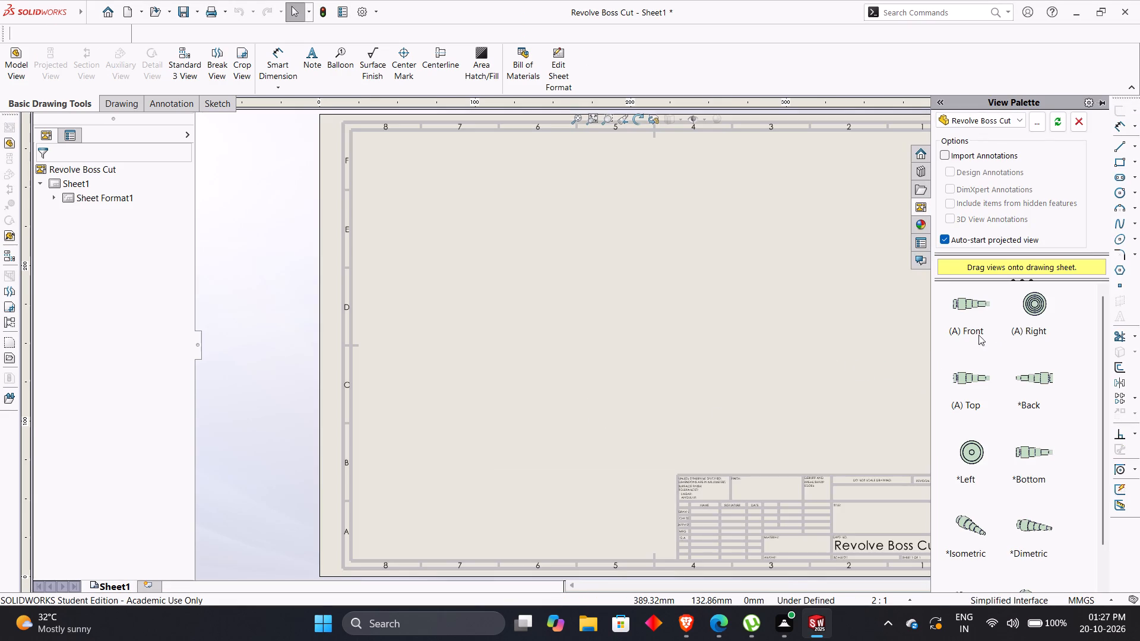
Place the shaft's front view on the sheet, and add two projected views from it, including an isometric one.
drag(978, 309, 787, 362)
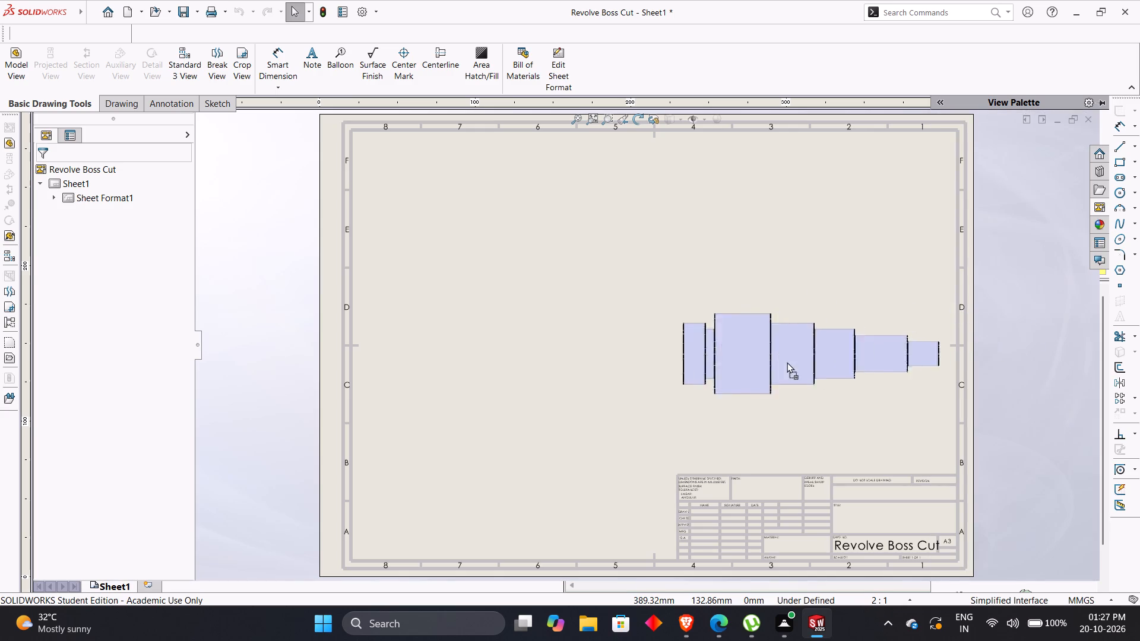
drag(787, 362, 566, 404)
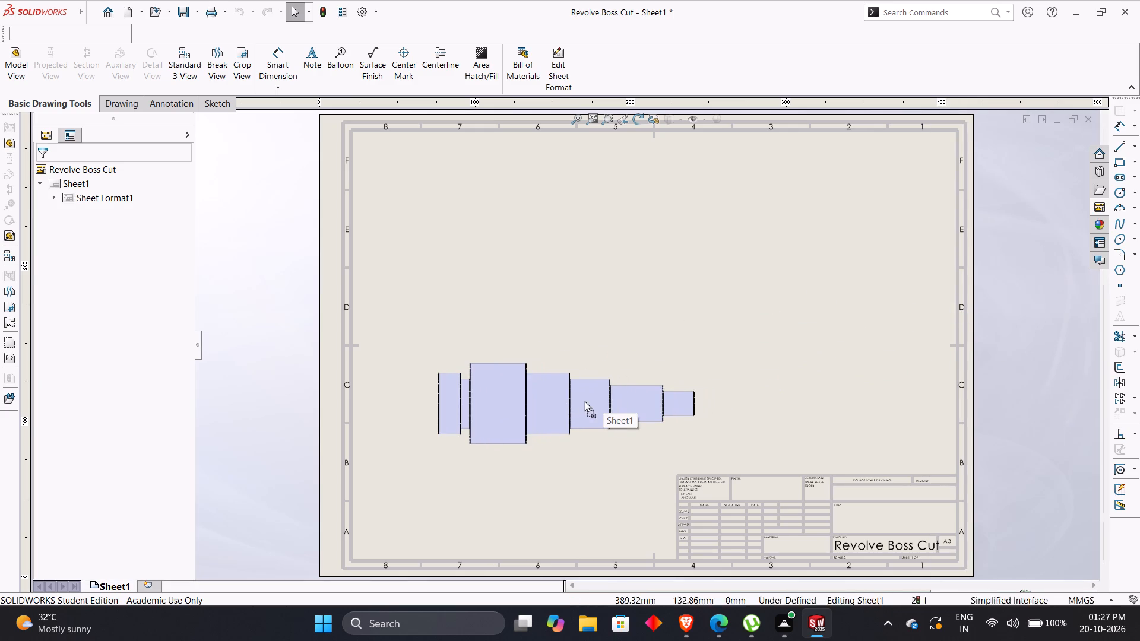
click(782, 344)
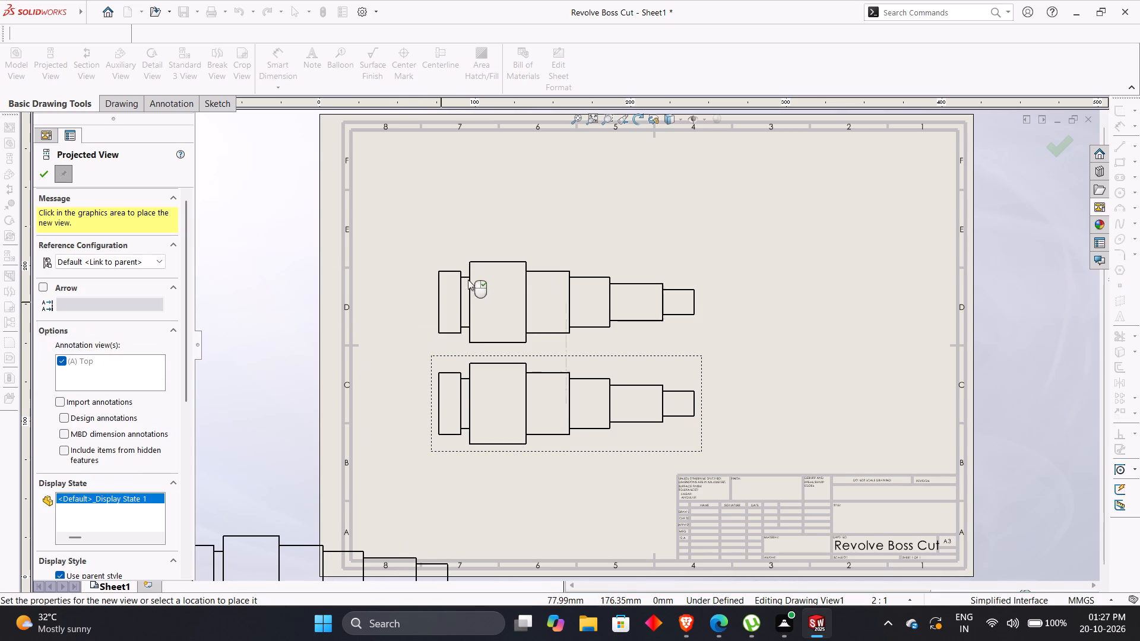
click(850, 314)
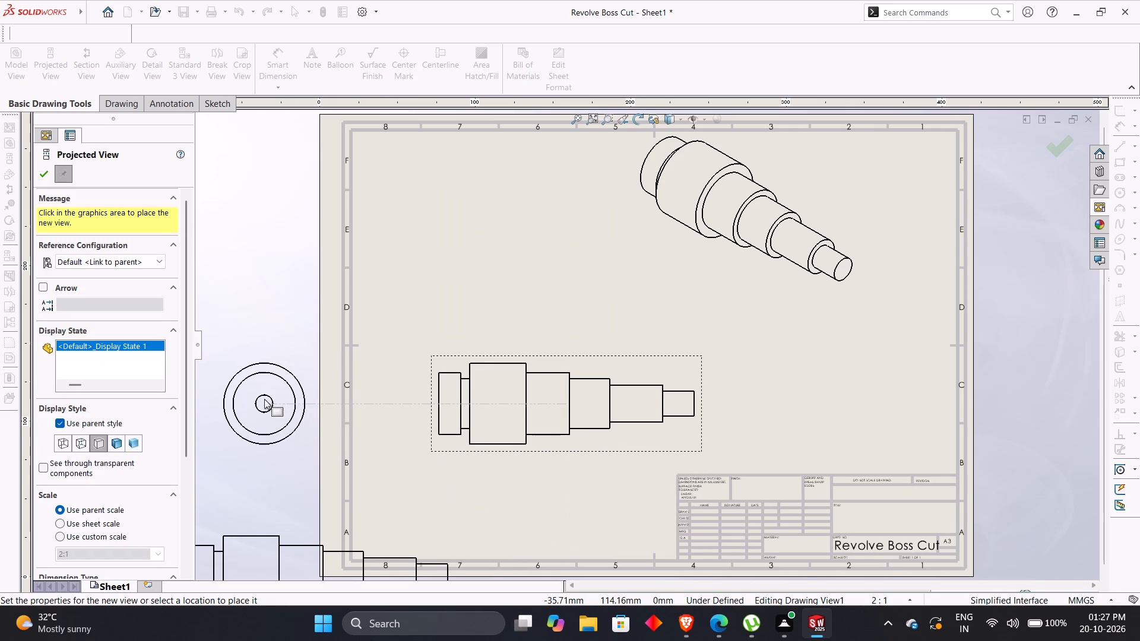
key(Escape)
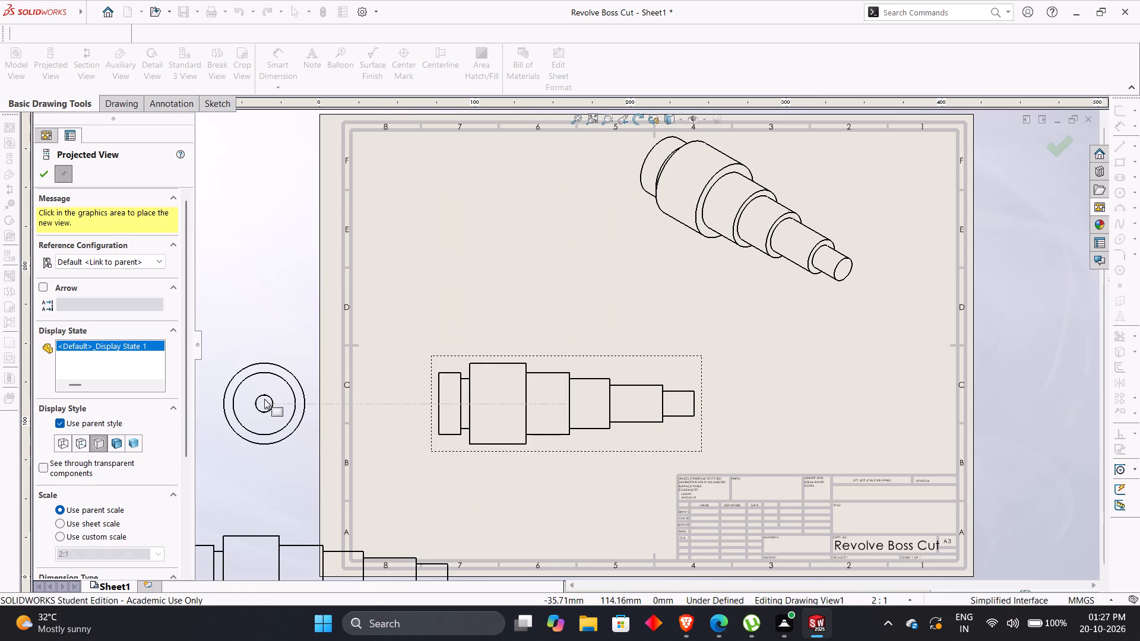
key(Escape)
key(Escape)
key(Escape)
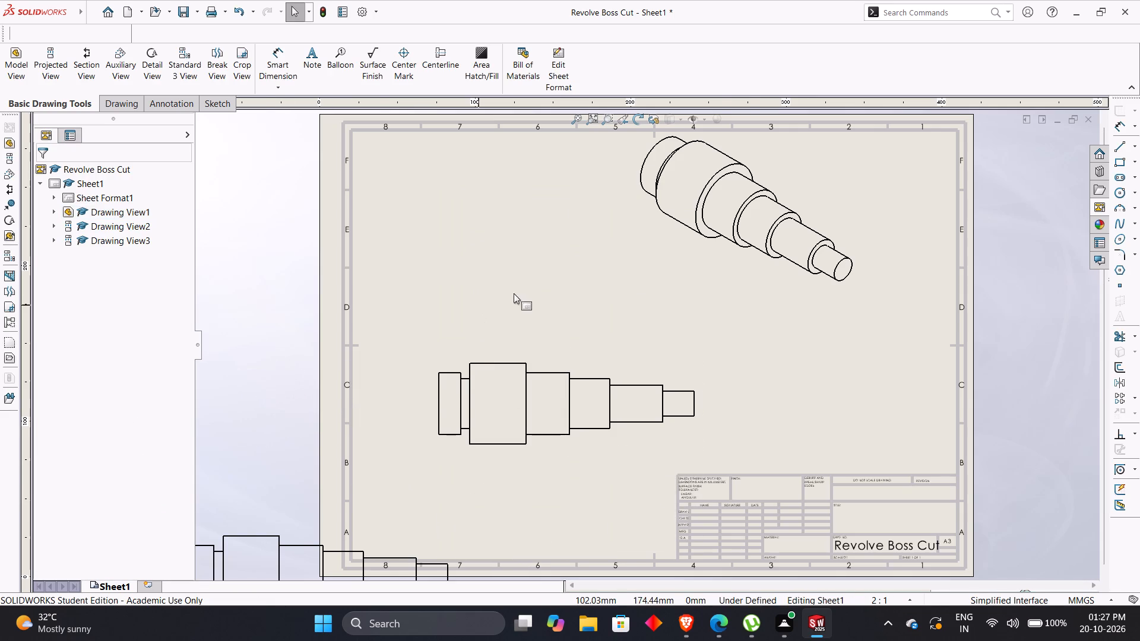
Move the isometric view lower and farther out, clear of the space above the front view.
click(750, 265)
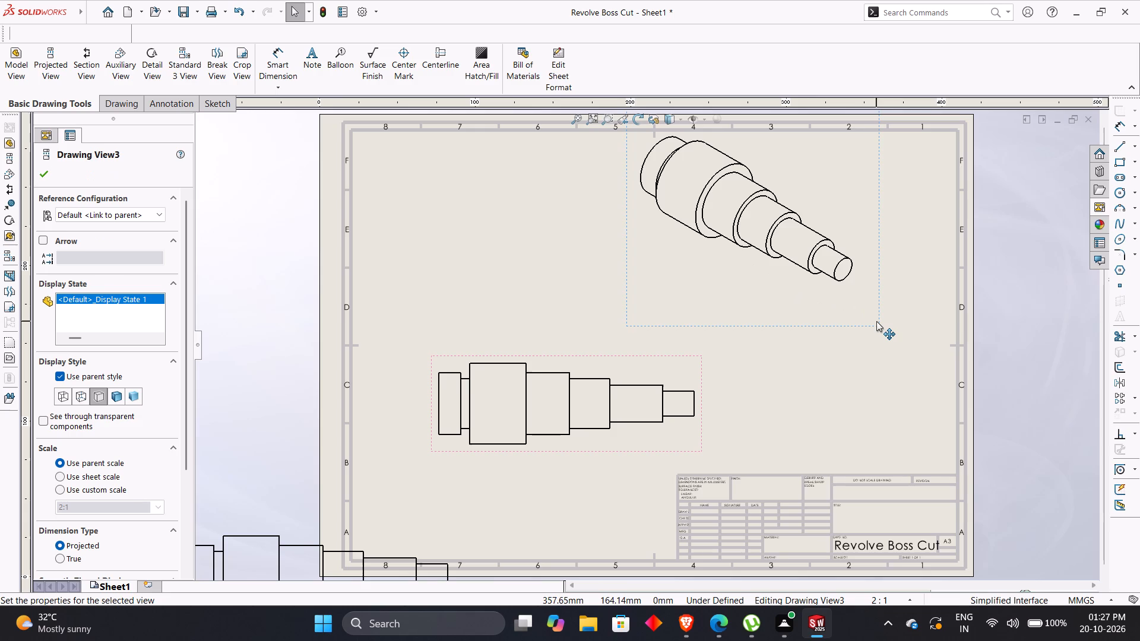
drag(876, 321, 950, 398)
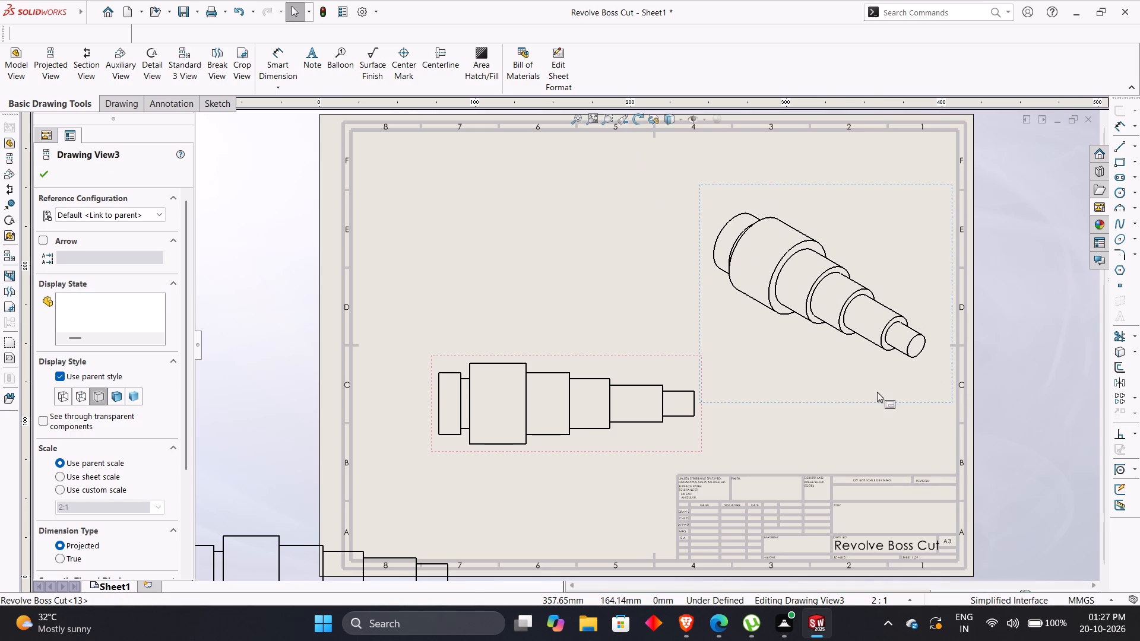
click(451, 287)
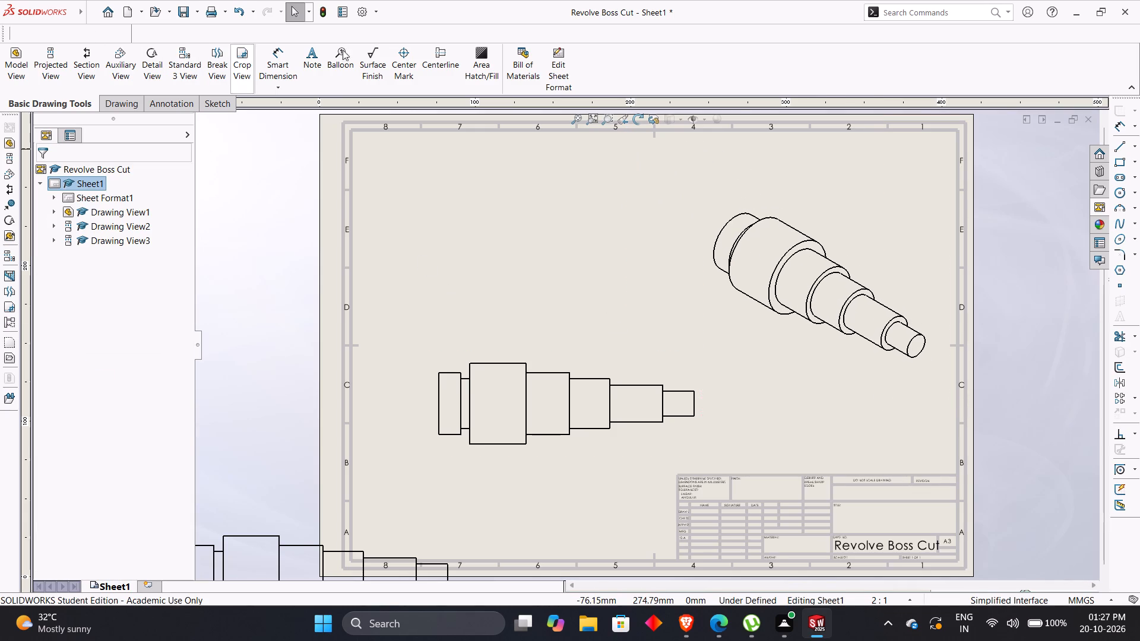
Create section view A-A with a horizontal cutting line along the front view's axis, and place it above the front view.
click(85, 49)
click(101, 369)
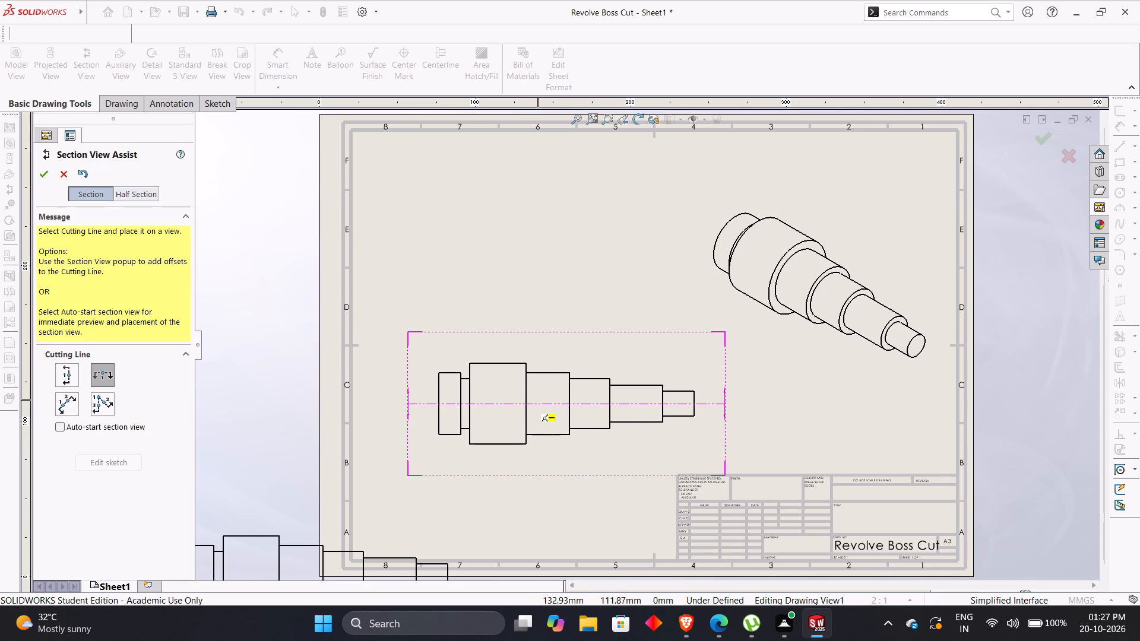
click(528, 407)
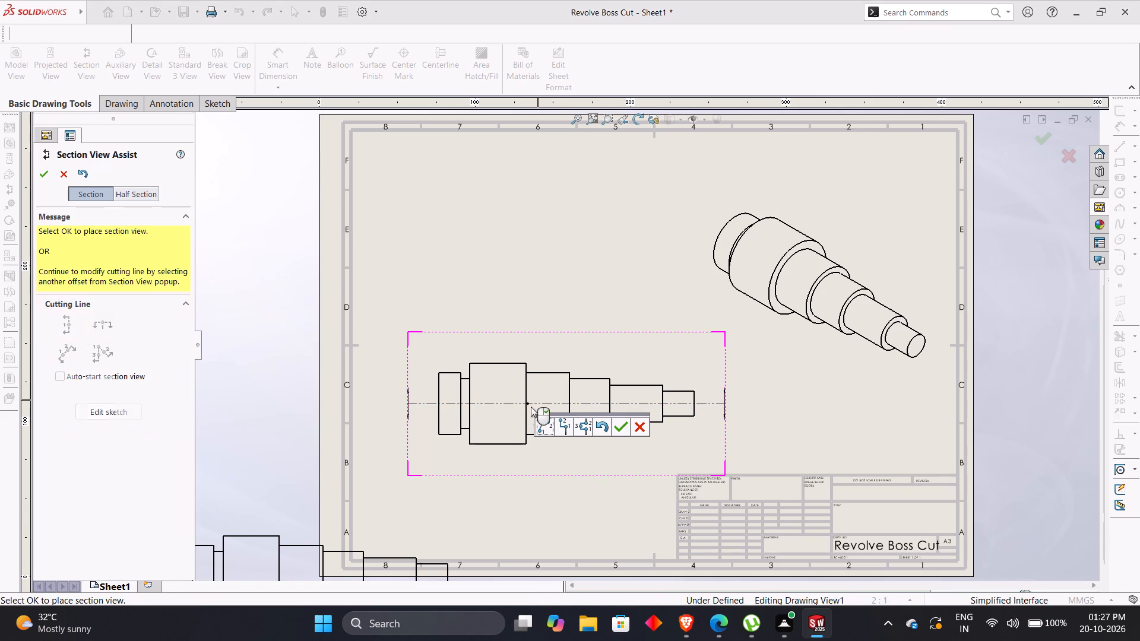
click(617, 428)
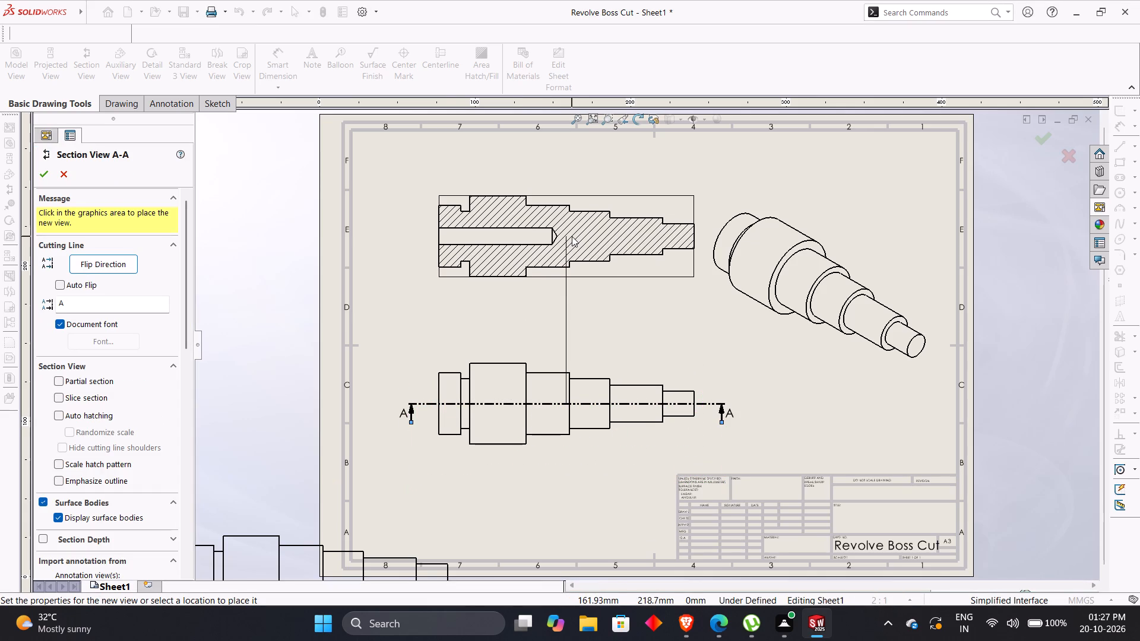
click(571, 237)
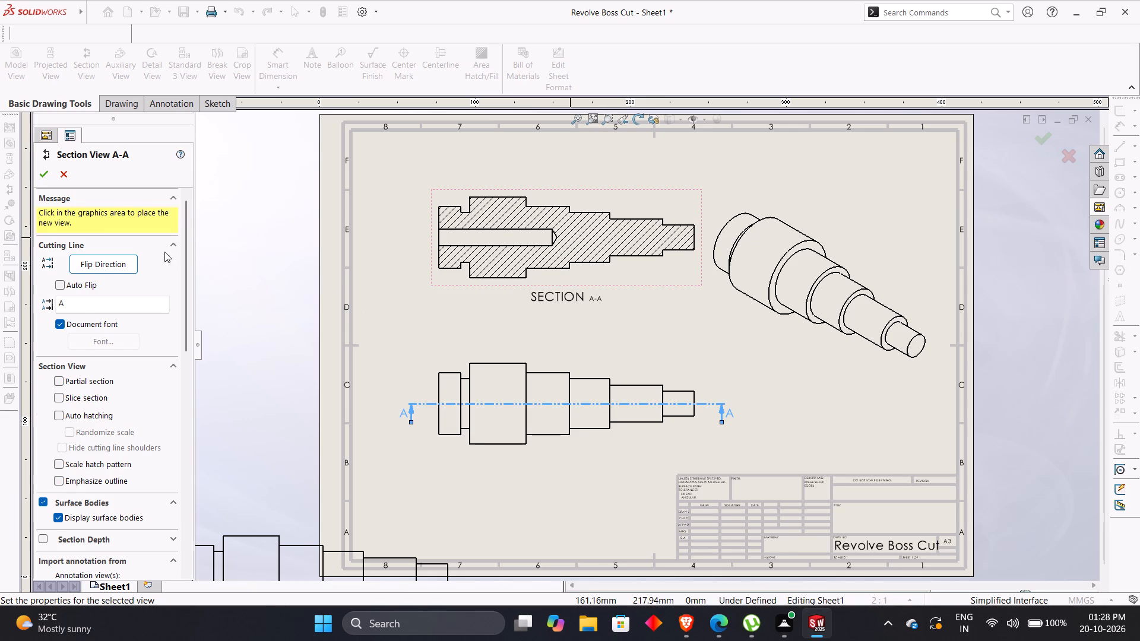
click(42, 174)
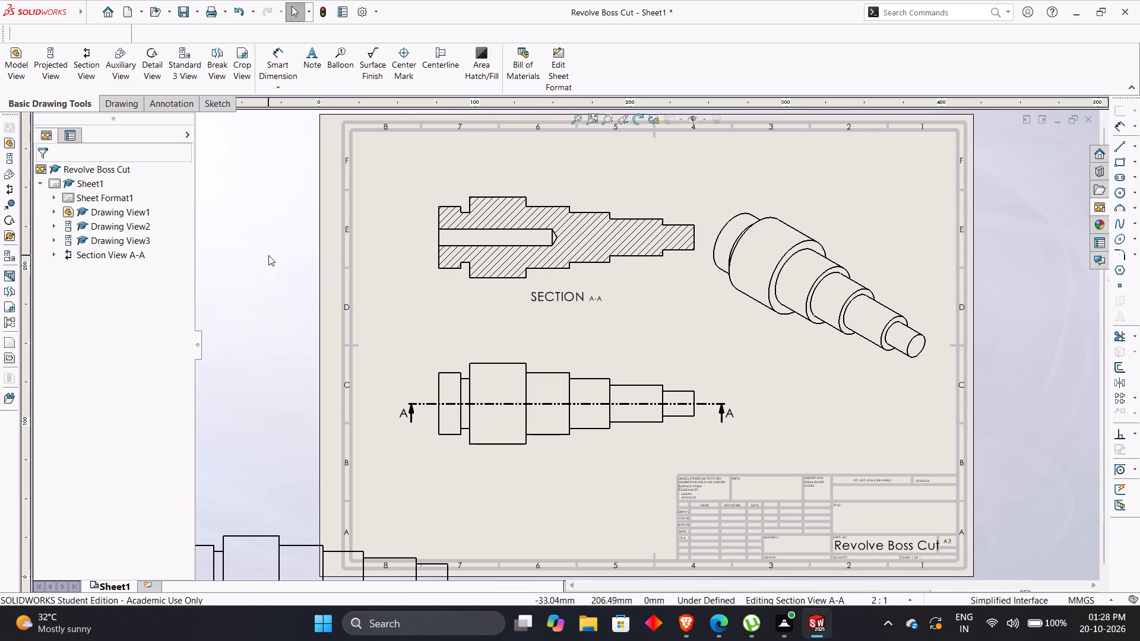
click(268, 255)
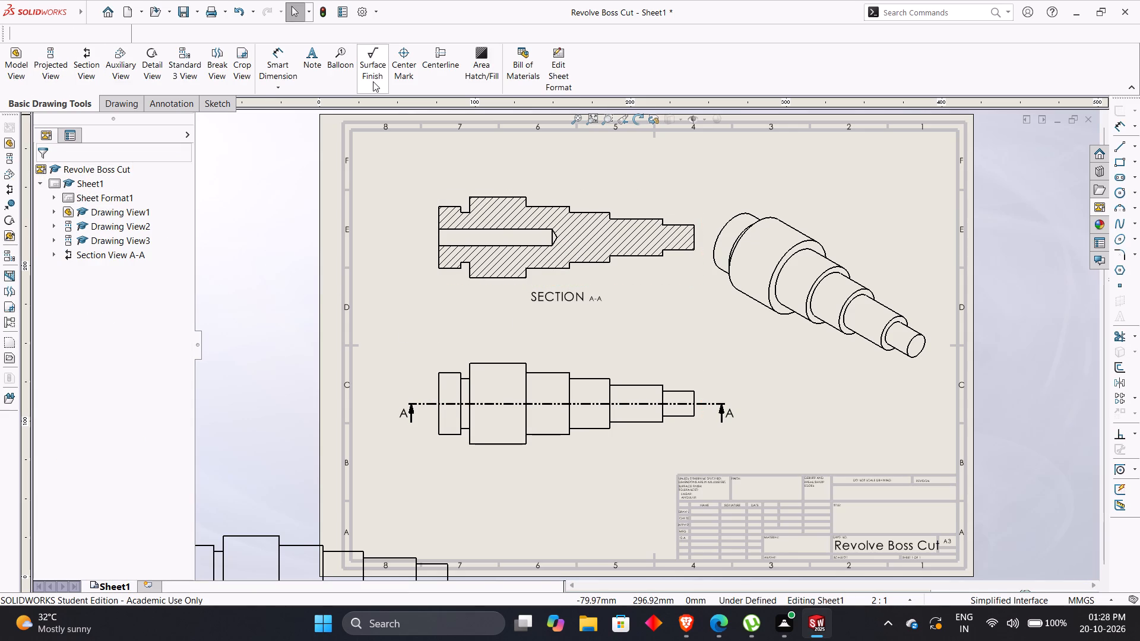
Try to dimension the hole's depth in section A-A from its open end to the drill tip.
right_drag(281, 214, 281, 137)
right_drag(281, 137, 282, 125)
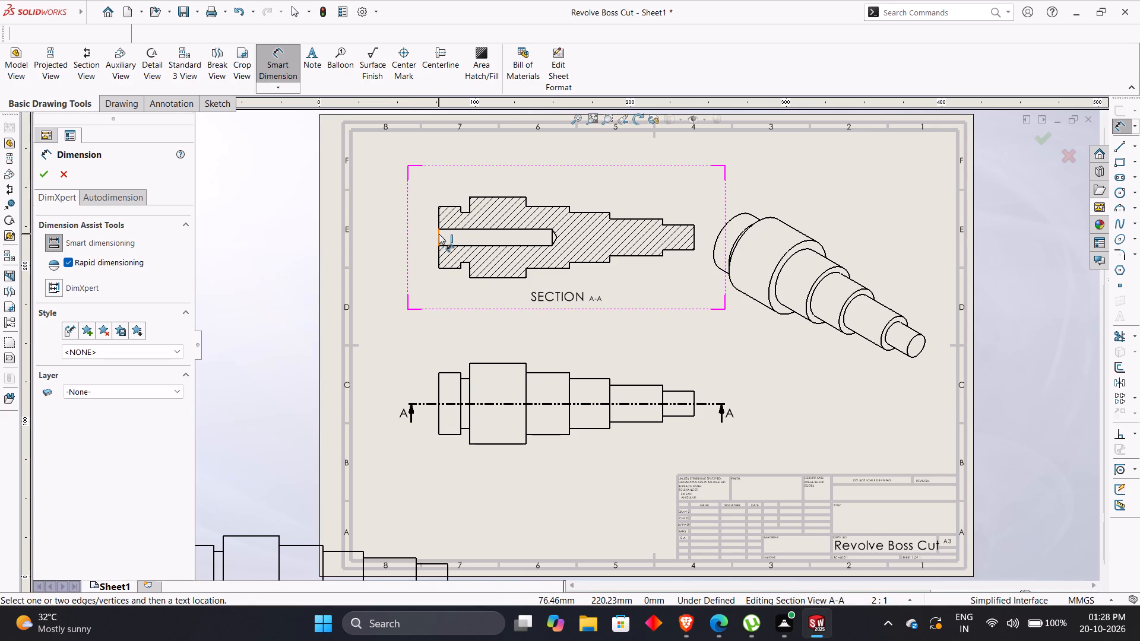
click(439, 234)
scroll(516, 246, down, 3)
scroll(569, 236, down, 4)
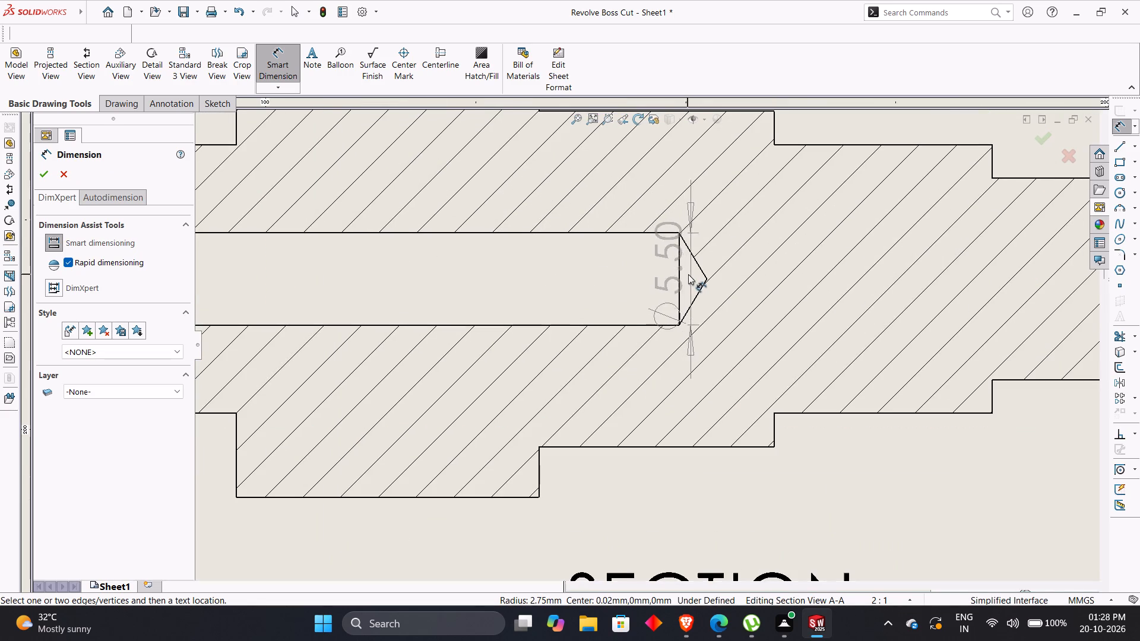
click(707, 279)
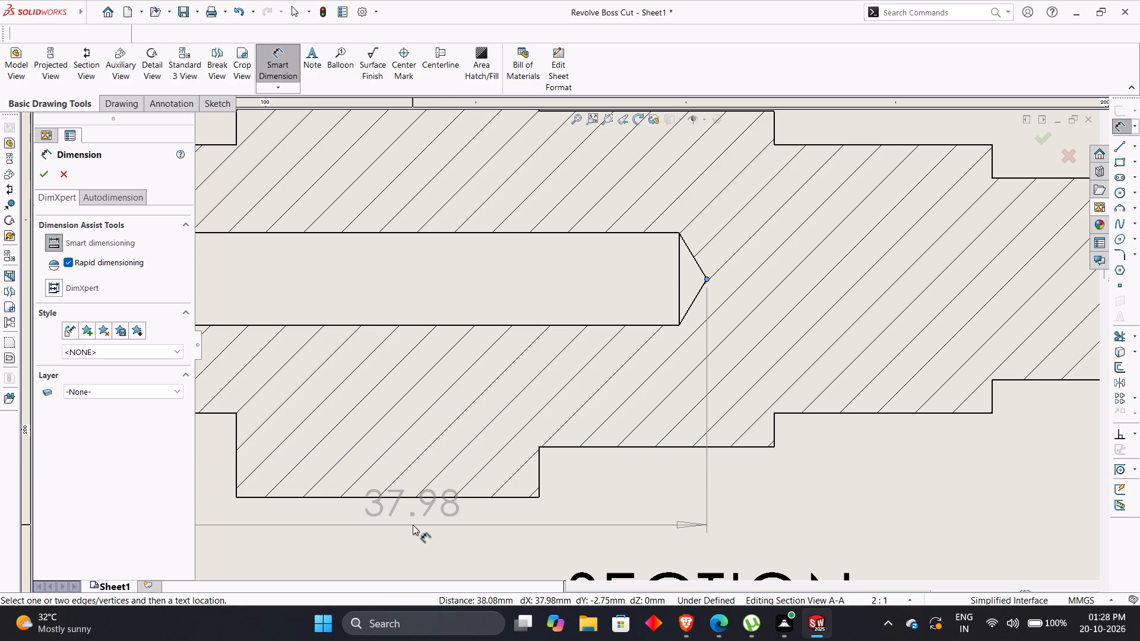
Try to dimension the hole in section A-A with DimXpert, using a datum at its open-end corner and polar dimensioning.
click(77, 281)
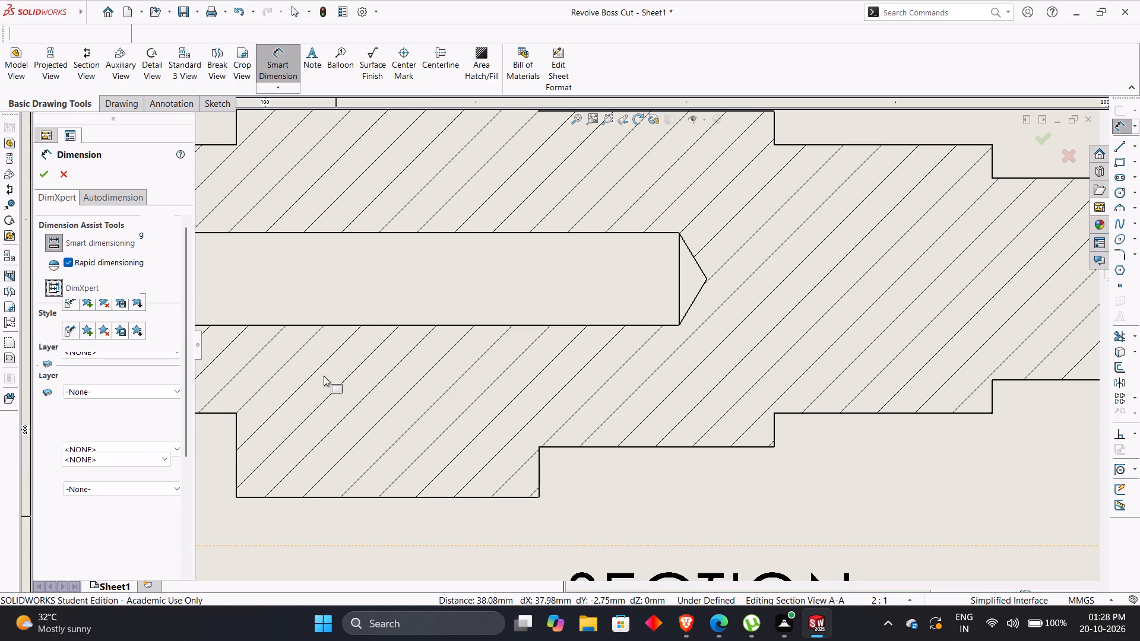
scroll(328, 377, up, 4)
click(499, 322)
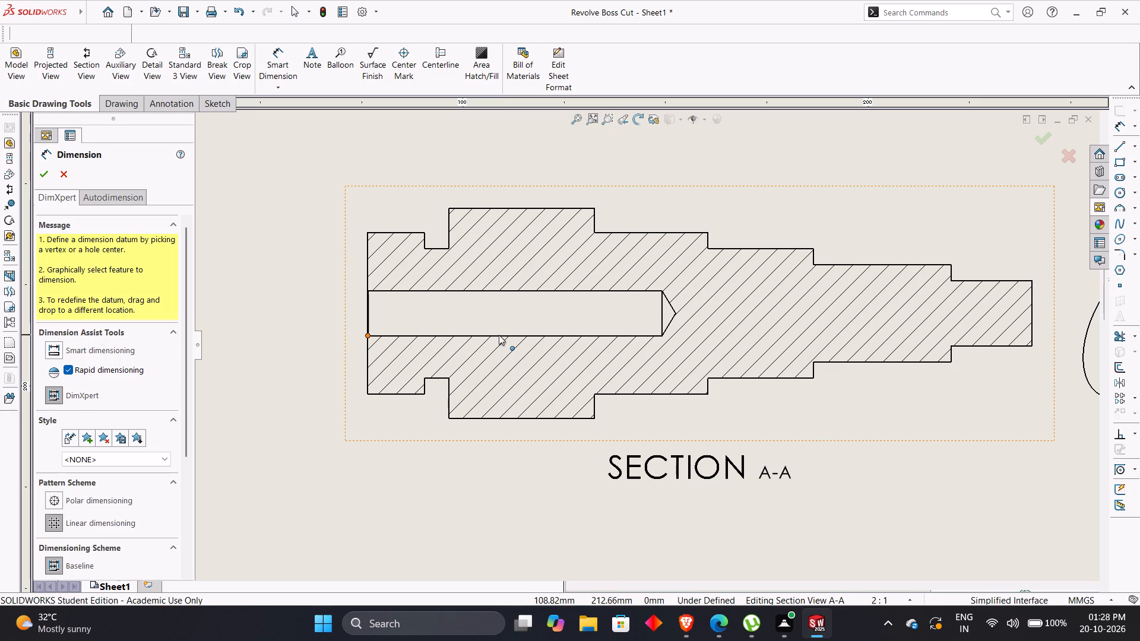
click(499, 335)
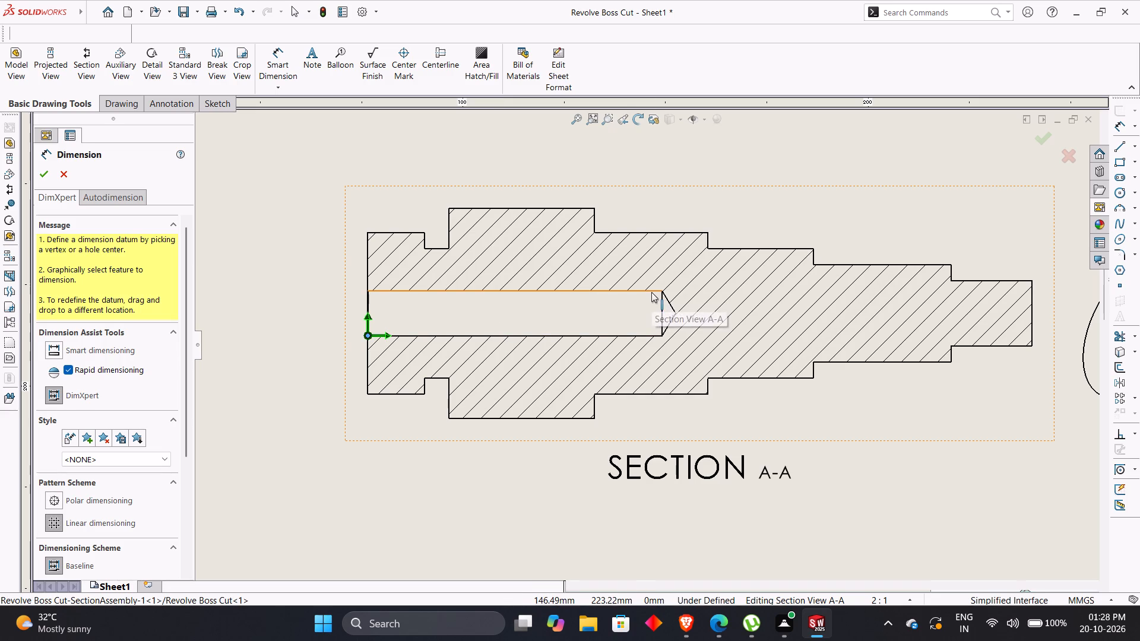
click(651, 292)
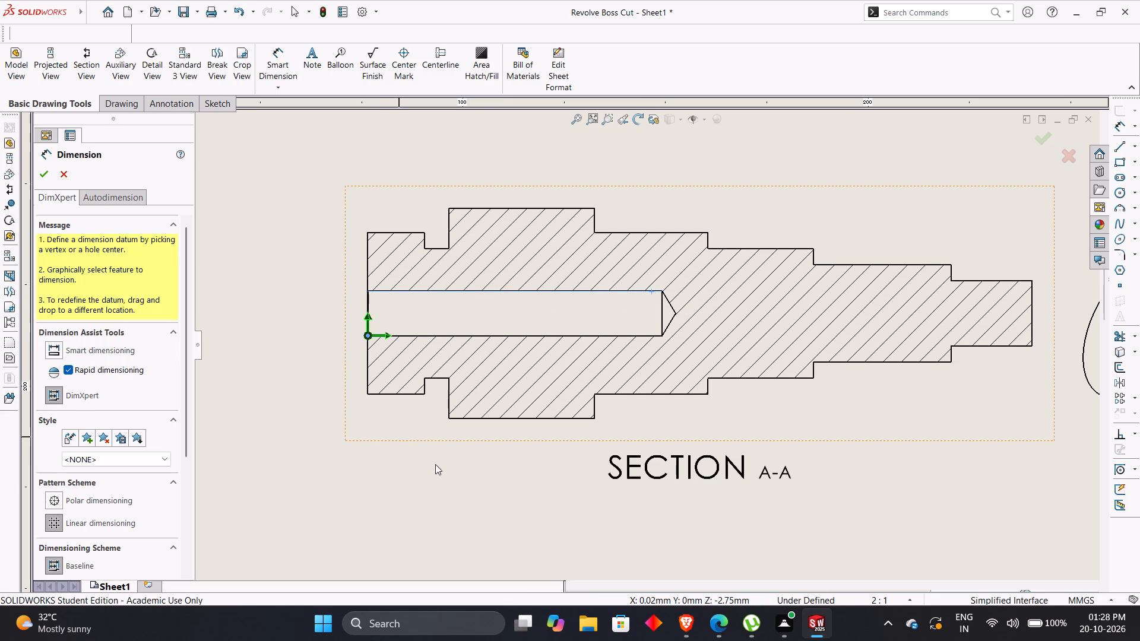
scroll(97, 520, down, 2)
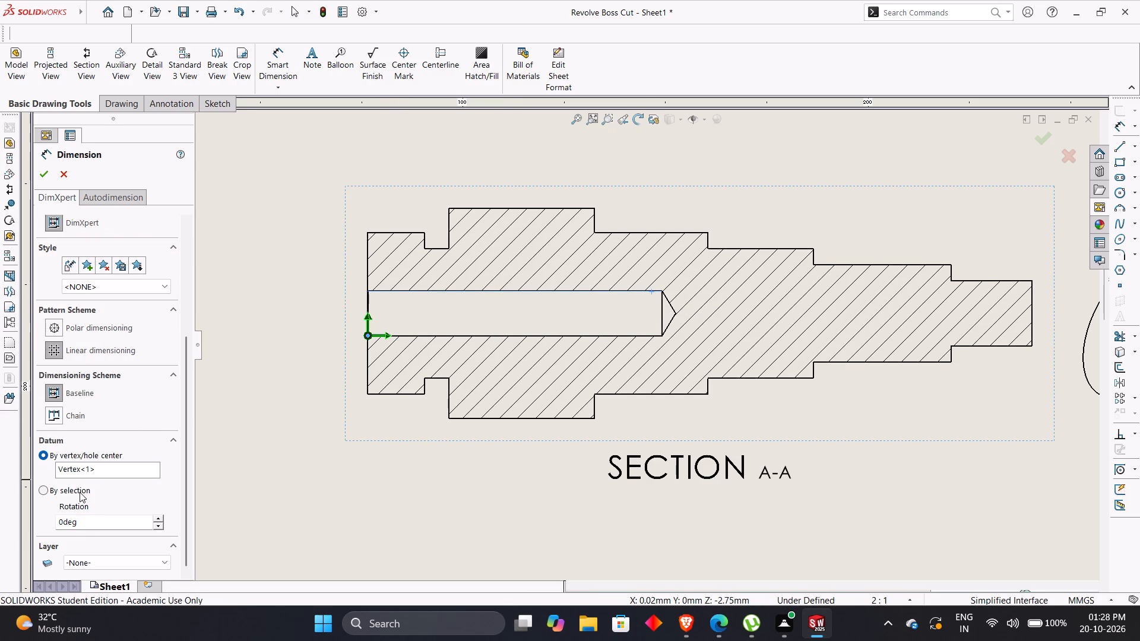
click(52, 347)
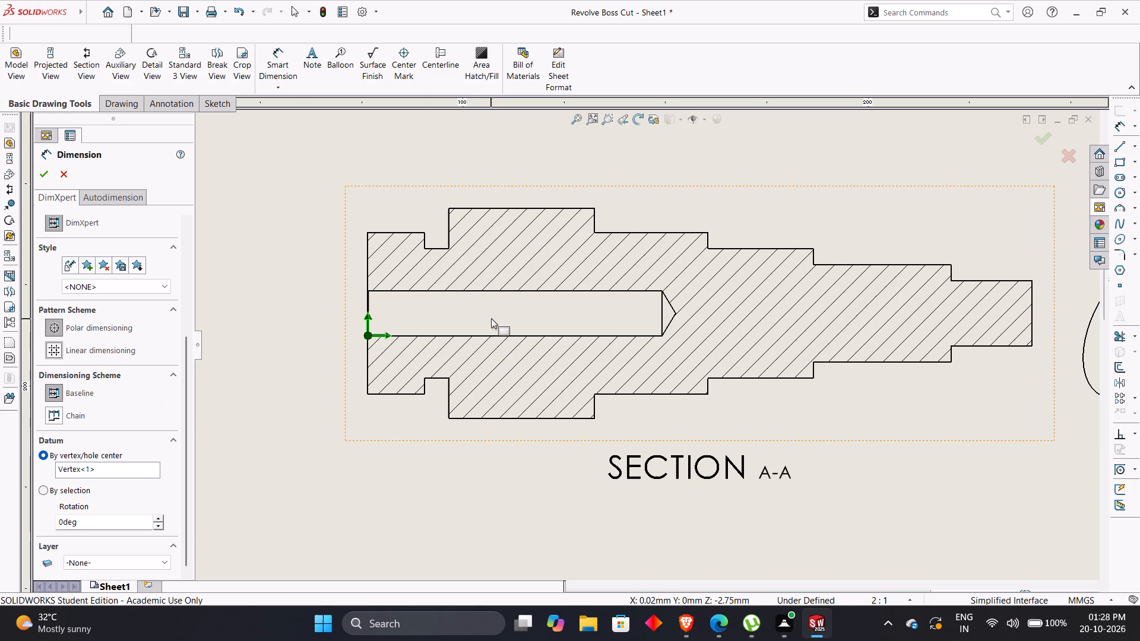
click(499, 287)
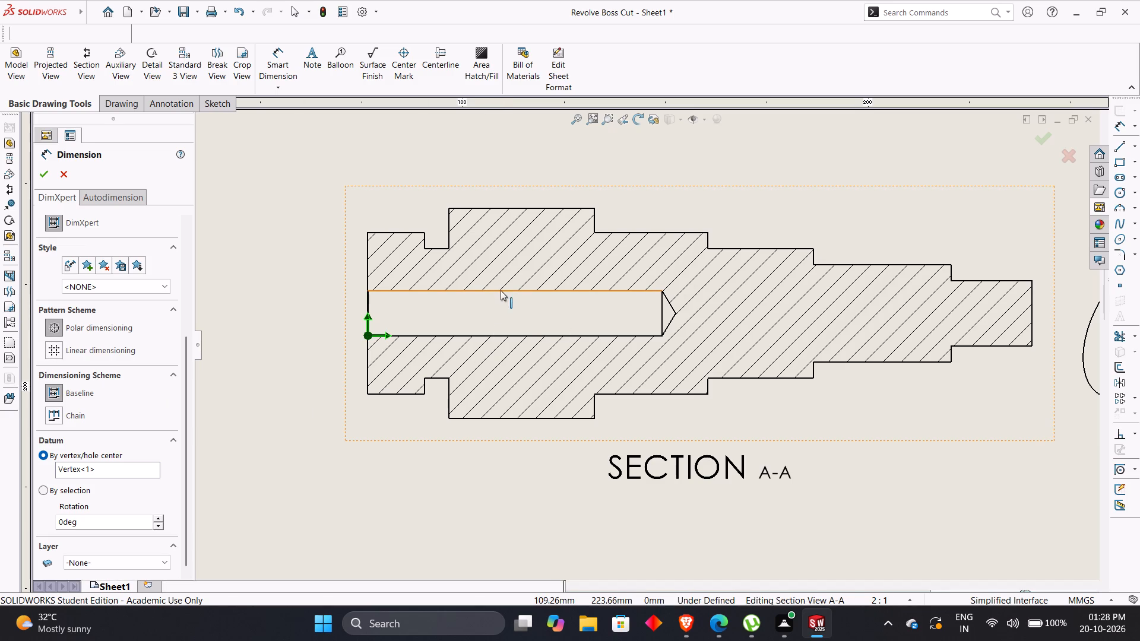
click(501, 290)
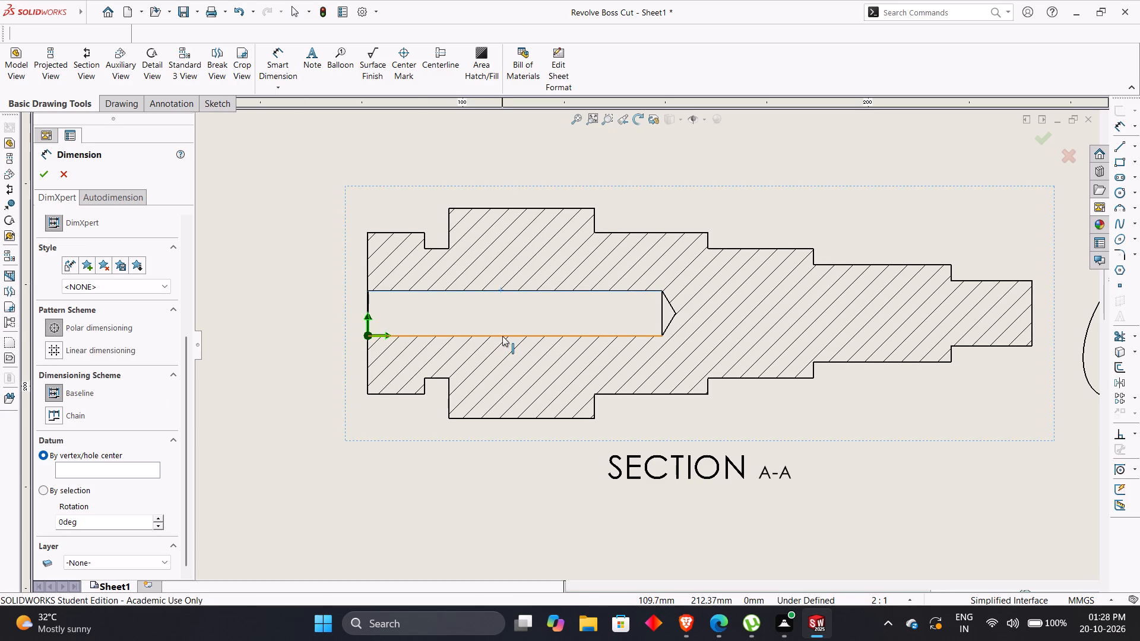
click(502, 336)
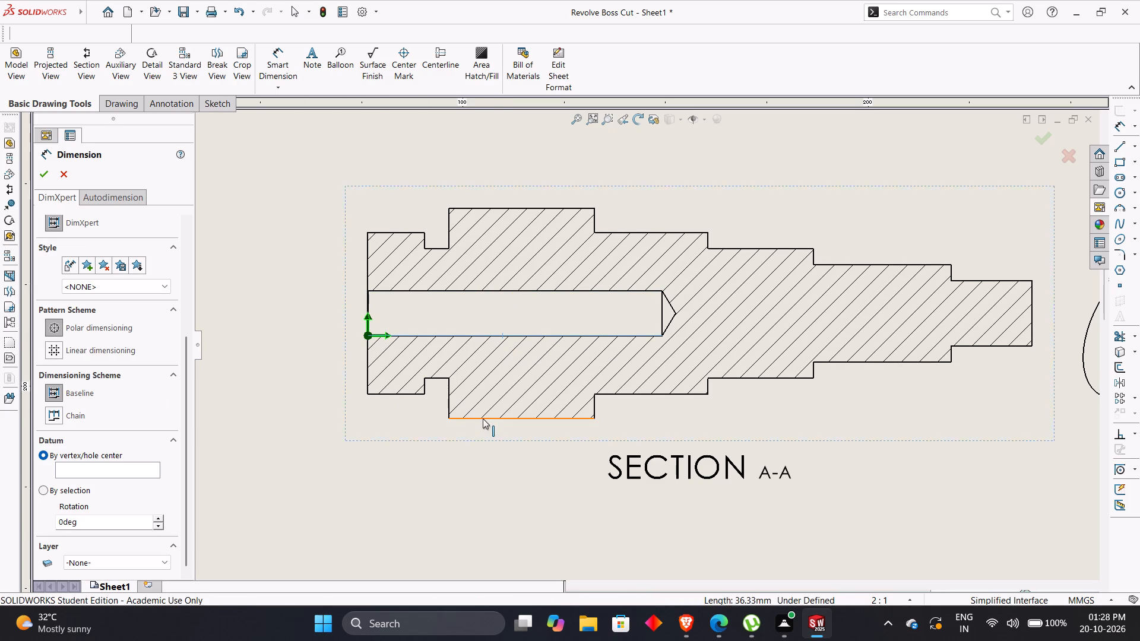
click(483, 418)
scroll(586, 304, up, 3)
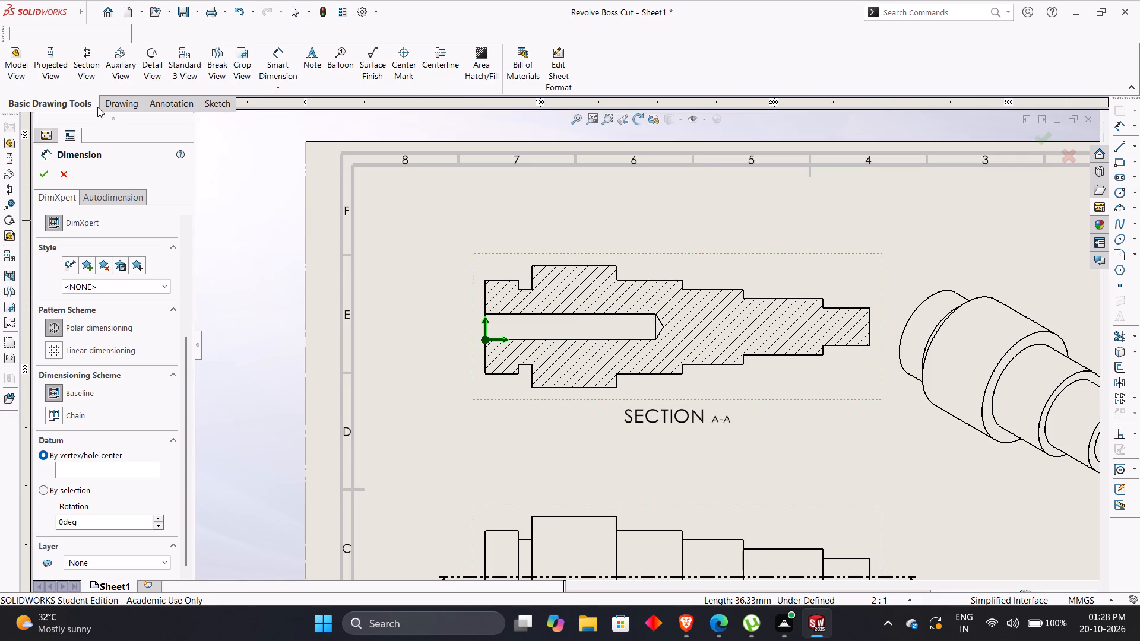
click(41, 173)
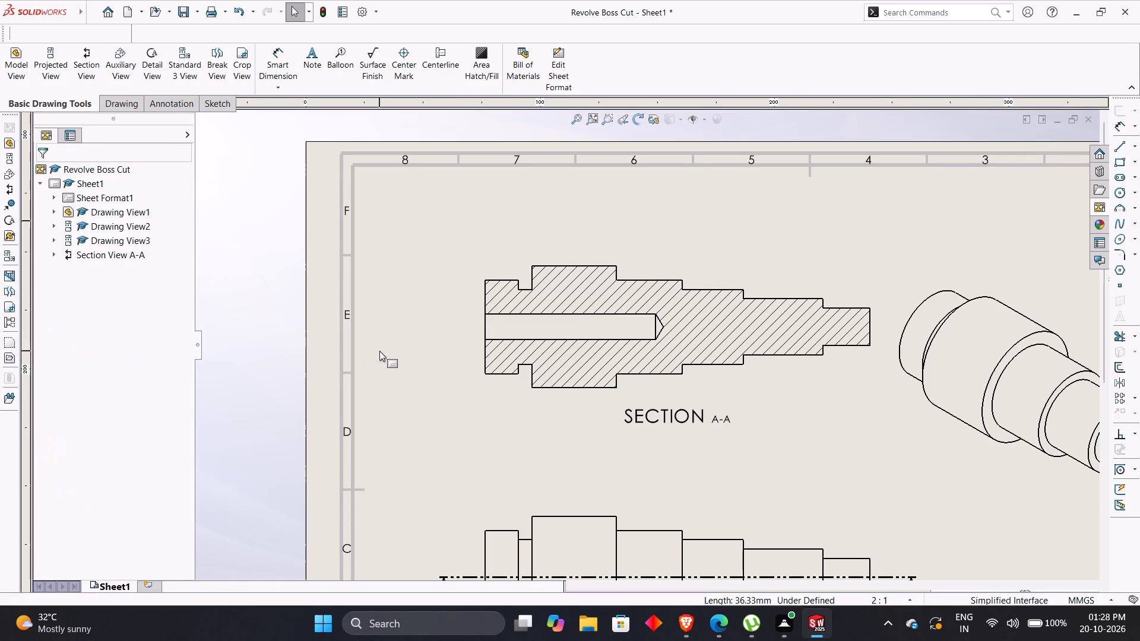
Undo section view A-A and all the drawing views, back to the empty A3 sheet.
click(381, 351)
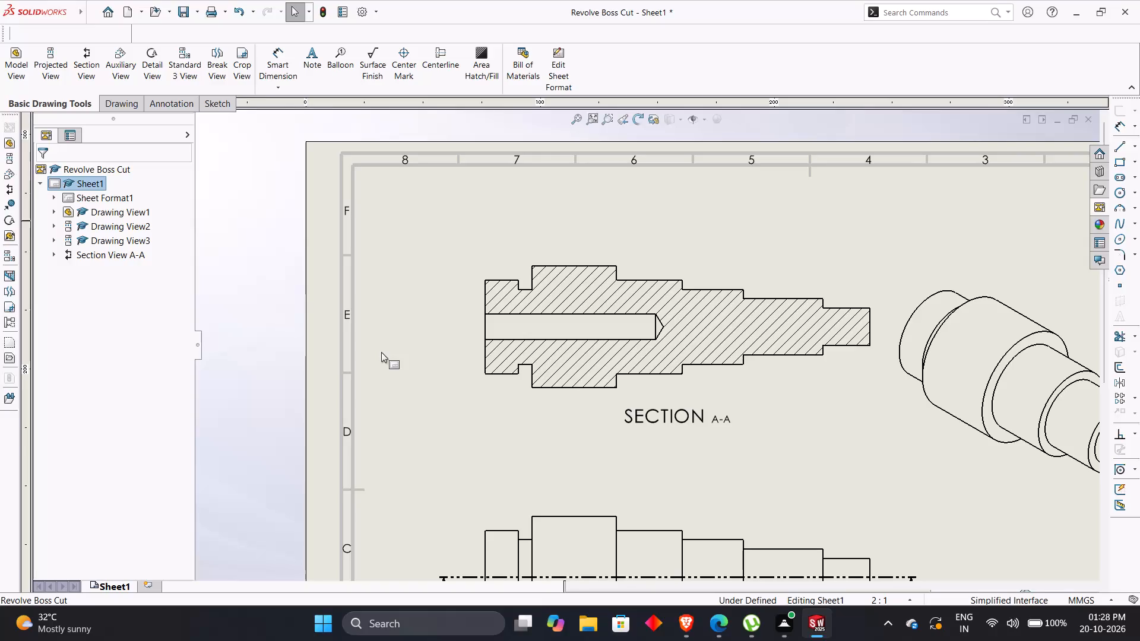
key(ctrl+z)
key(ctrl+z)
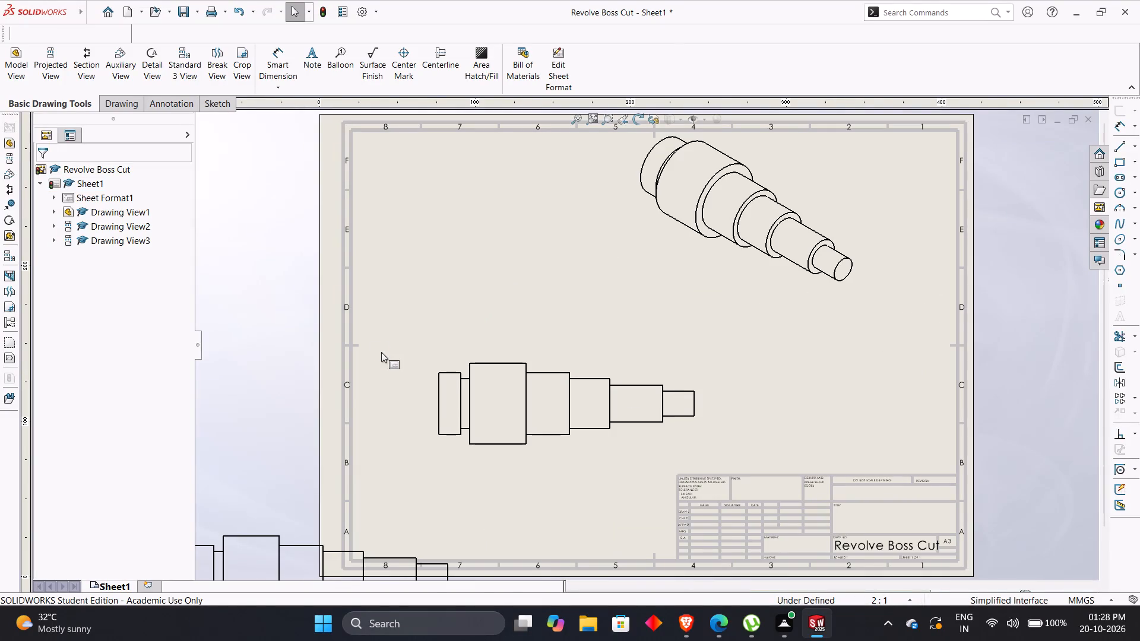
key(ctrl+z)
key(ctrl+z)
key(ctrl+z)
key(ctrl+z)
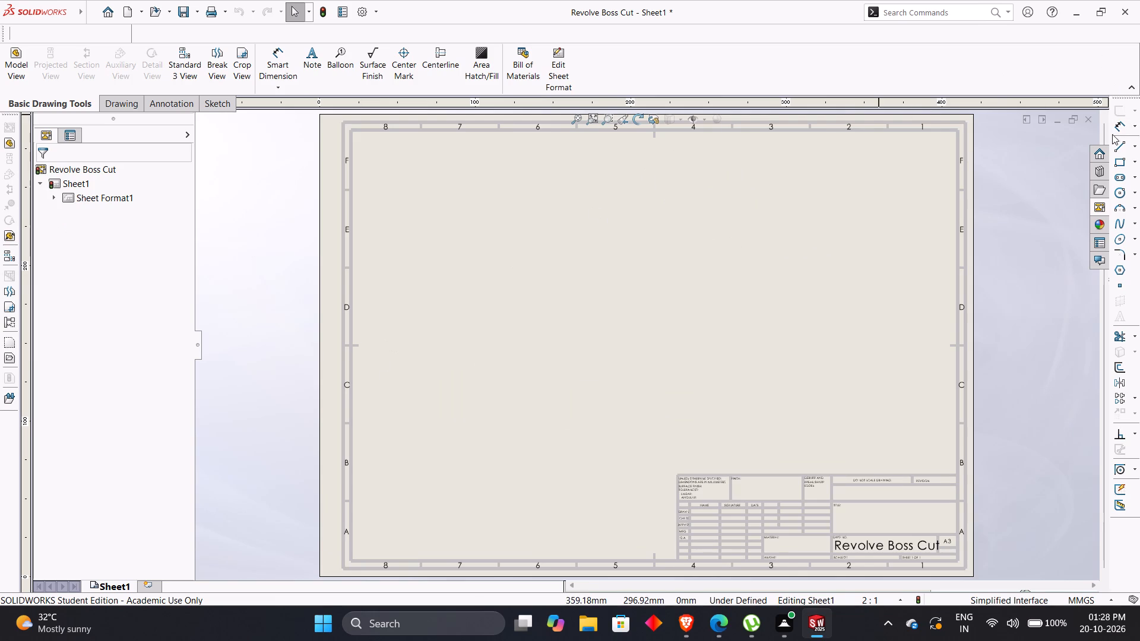
Close the Revolve Boss Cut drawing without saving its changes, returning to the part.
click(1090, 122)
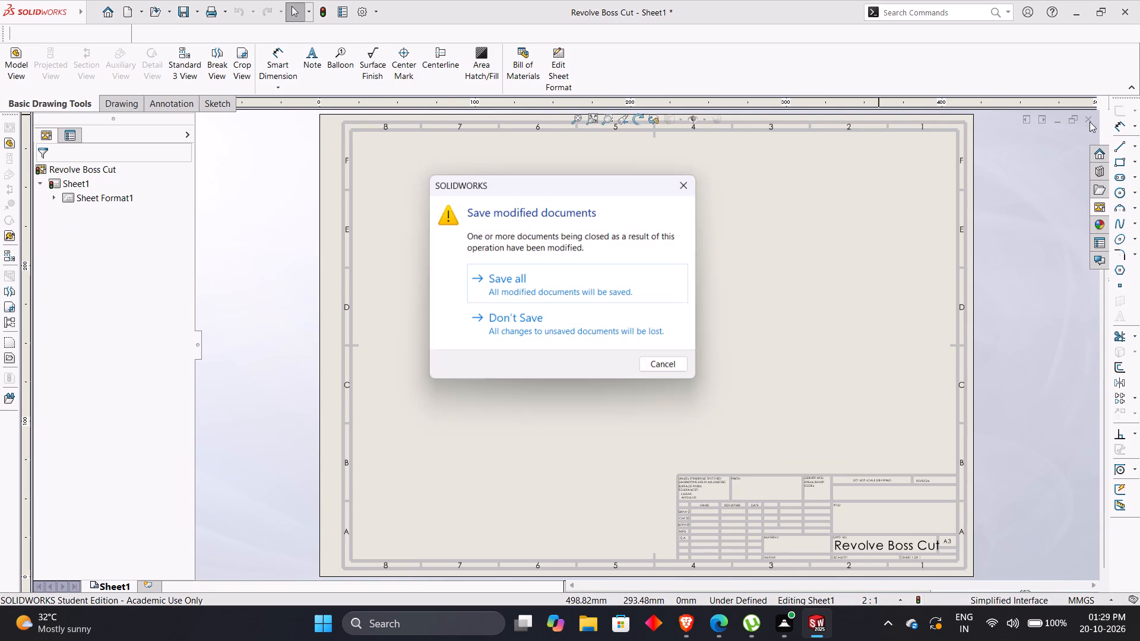
click(591, 342)
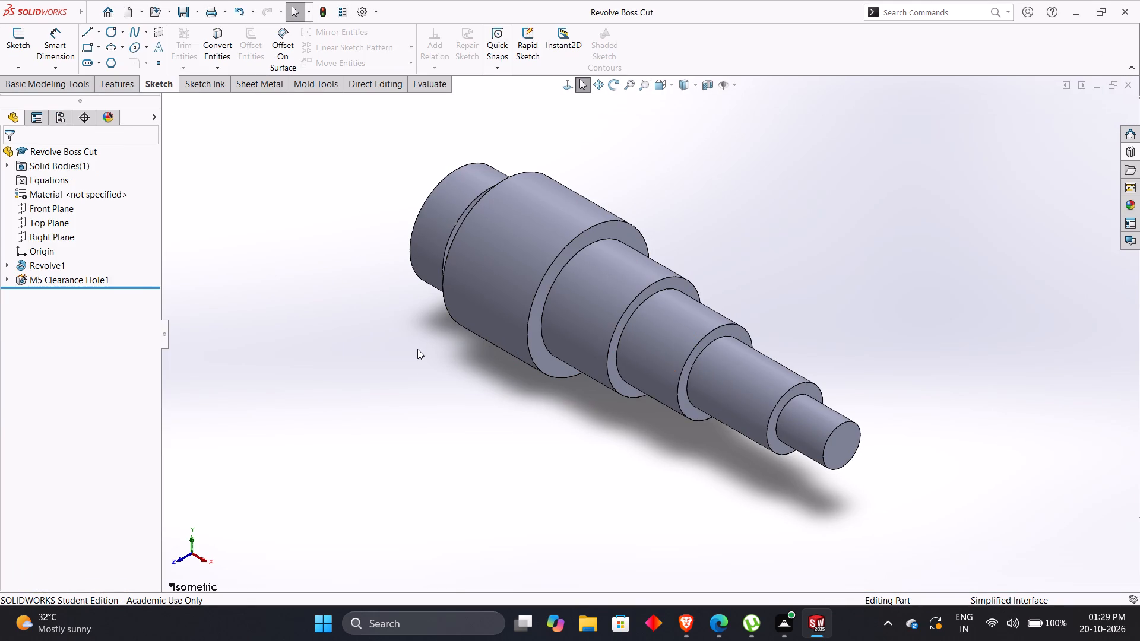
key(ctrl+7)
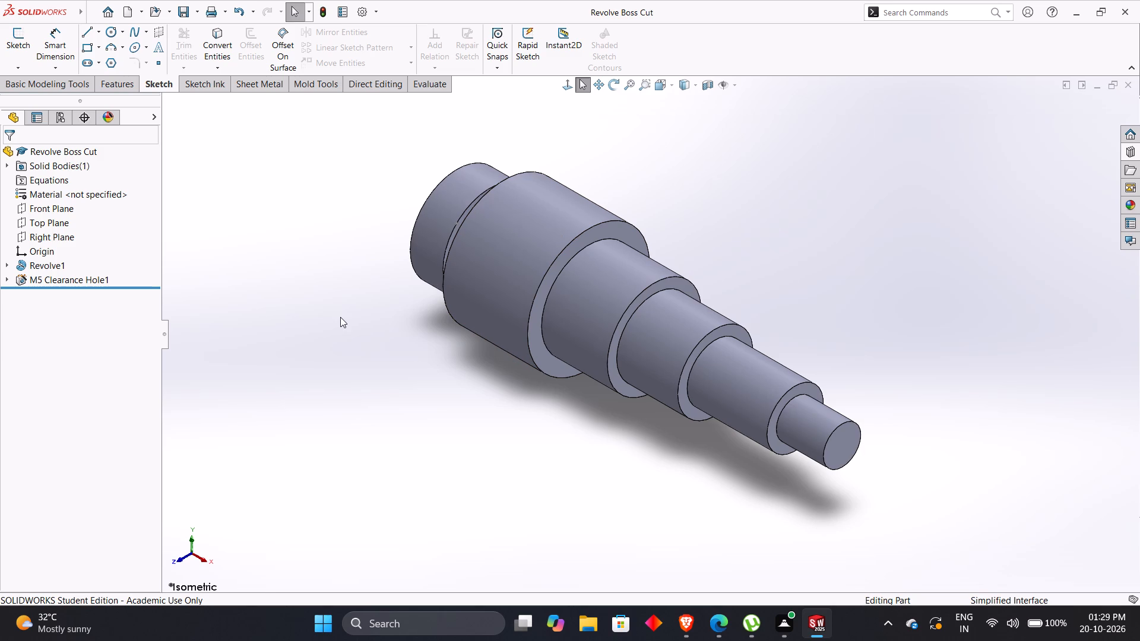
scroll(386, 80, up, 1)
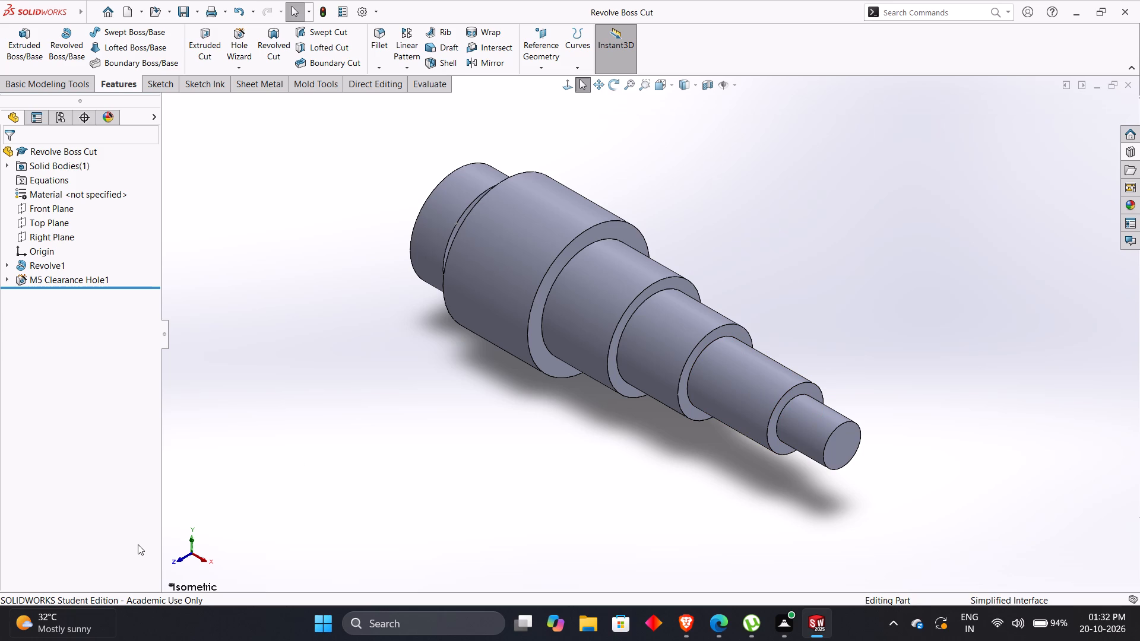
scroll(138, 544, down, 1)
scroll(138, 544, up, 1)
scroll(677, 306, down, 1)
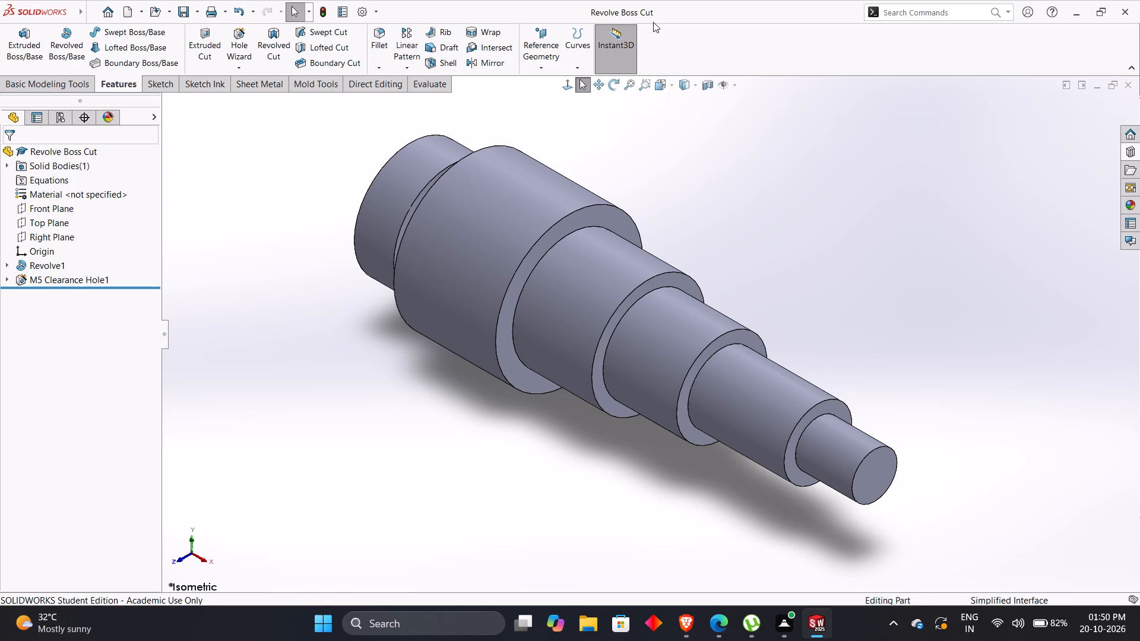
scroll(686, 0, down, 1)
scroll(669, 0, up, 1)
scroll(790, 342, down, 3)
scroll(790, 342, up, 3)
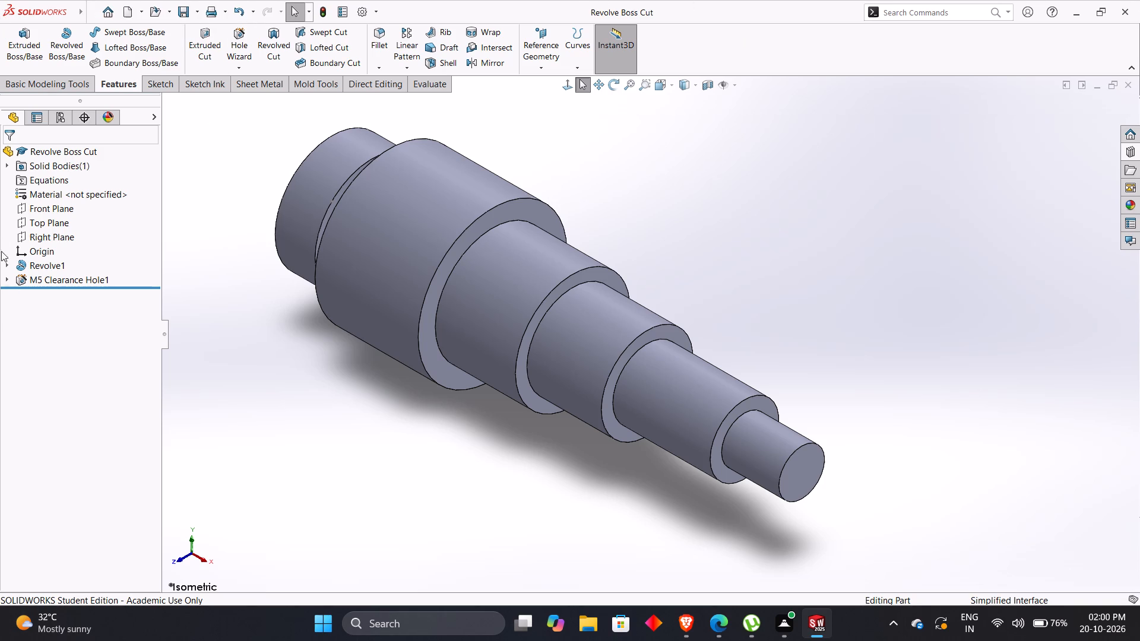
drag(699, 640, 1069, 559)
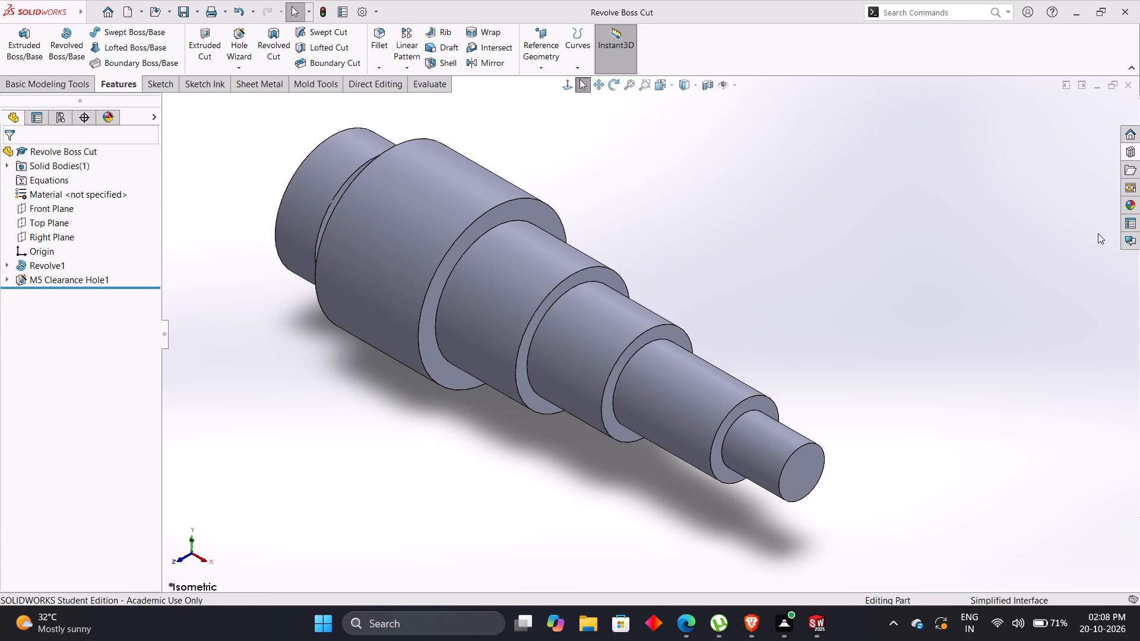
Open the material options for the stepped shaft part.
right_click(51, 195)
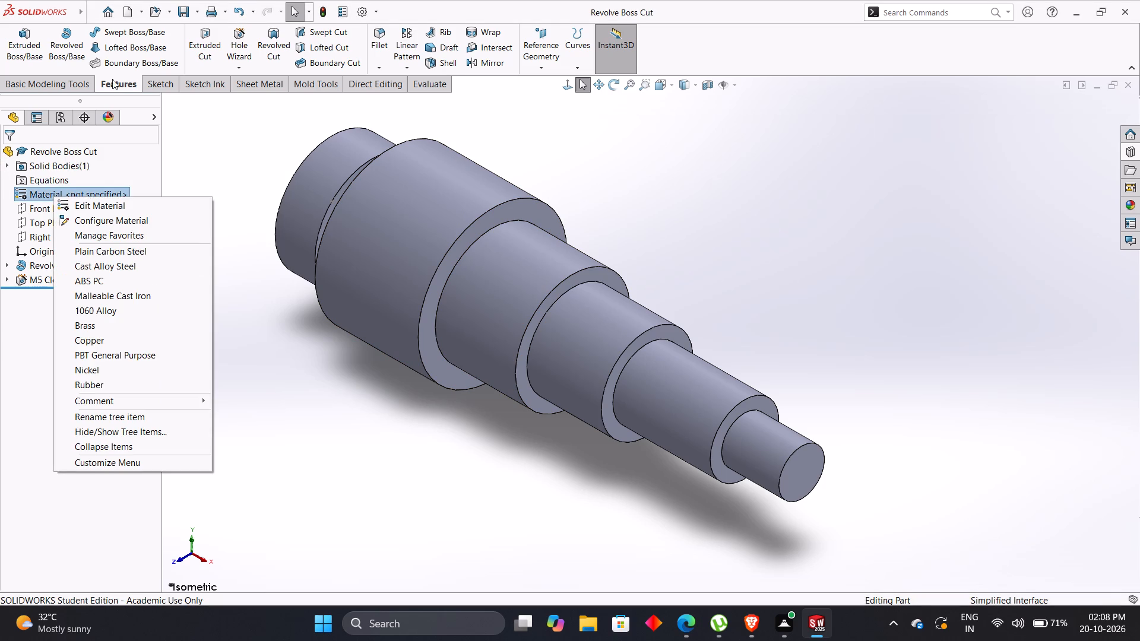